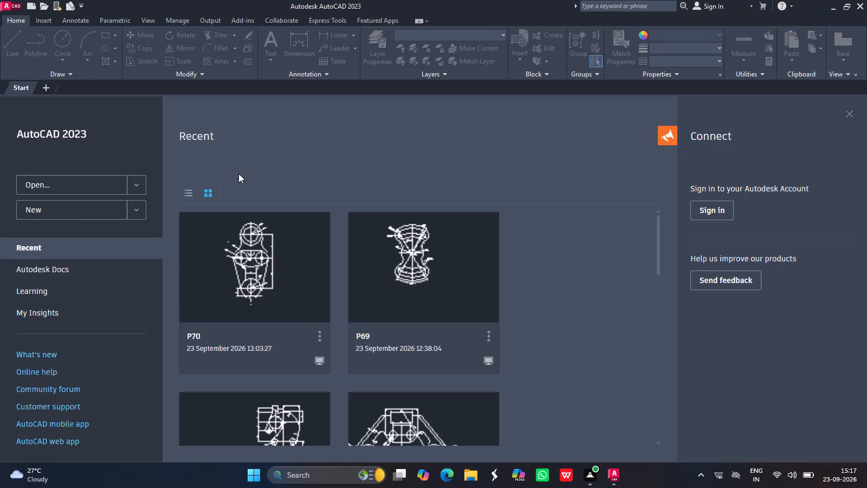
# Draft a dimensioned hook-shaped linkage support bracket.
# Create a new blank drawing from the acadiso.dwt template.
pyautogui.click(75, 211)
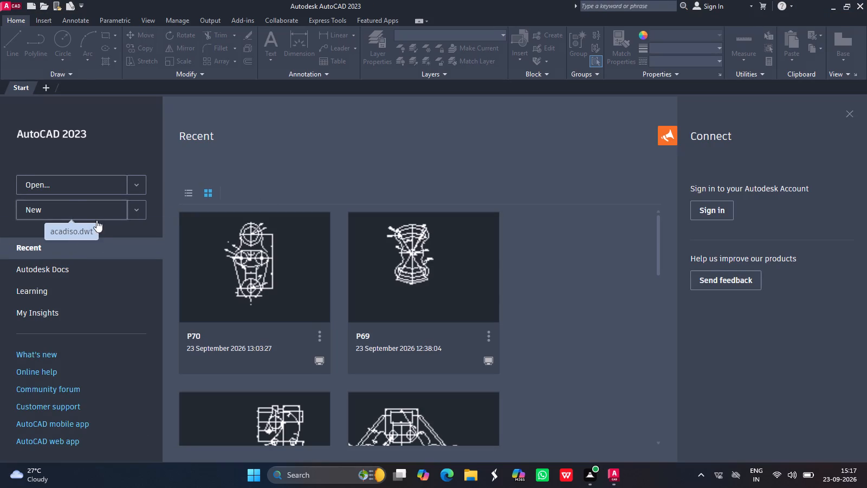
pyautogui.click(84, 210)
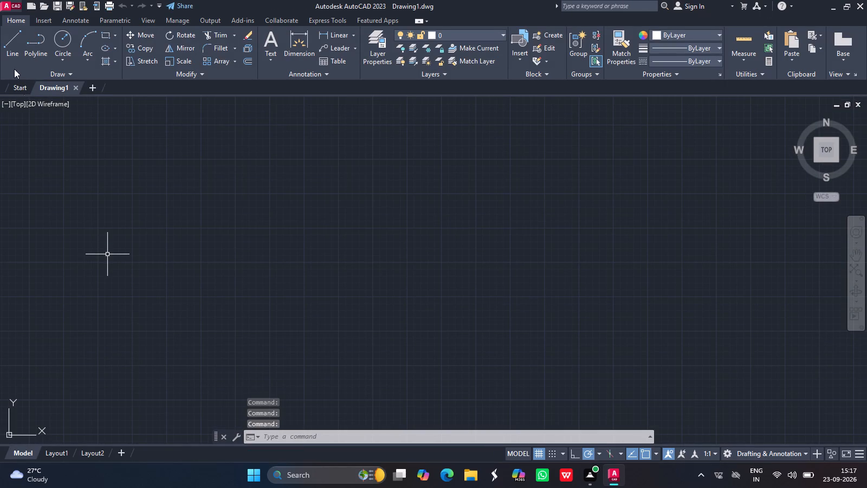
# Draw a circle with a radius of 21 near the middle of the empty drawing area.
pyautogui.click(13, 39)
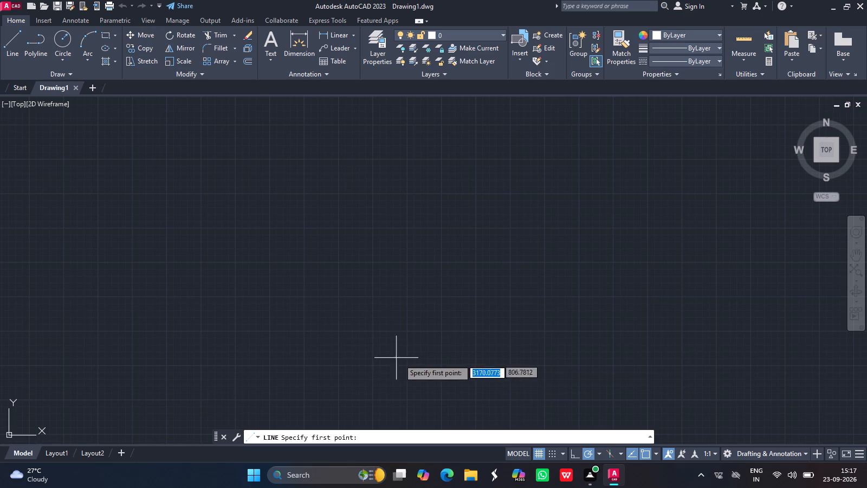
pyautogui.press('Escape')
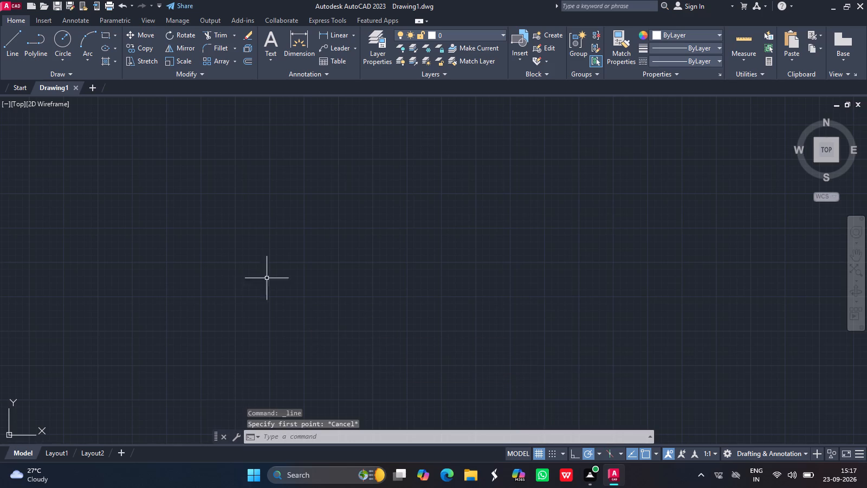
pyautogui.click(62, 46)
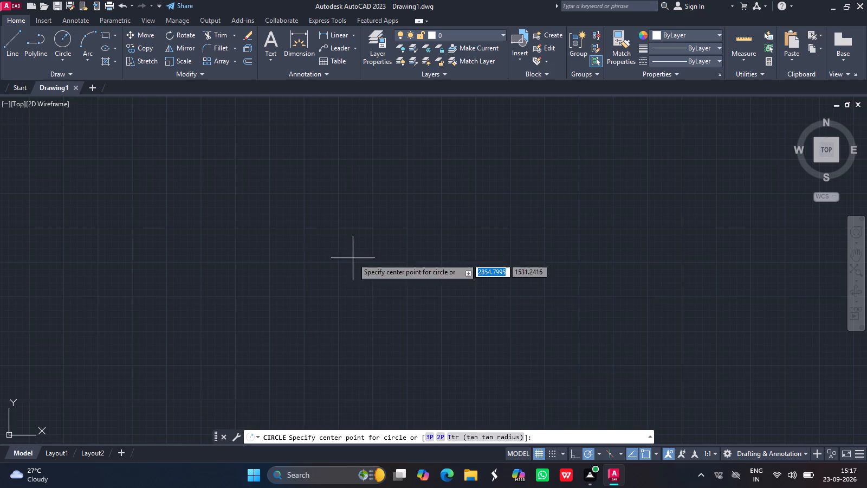
pyautogui.moveTo(363, 292); pyautogui.dragTo(340, 269)
pyautogui.write('21')
pyautogui.press('Return')
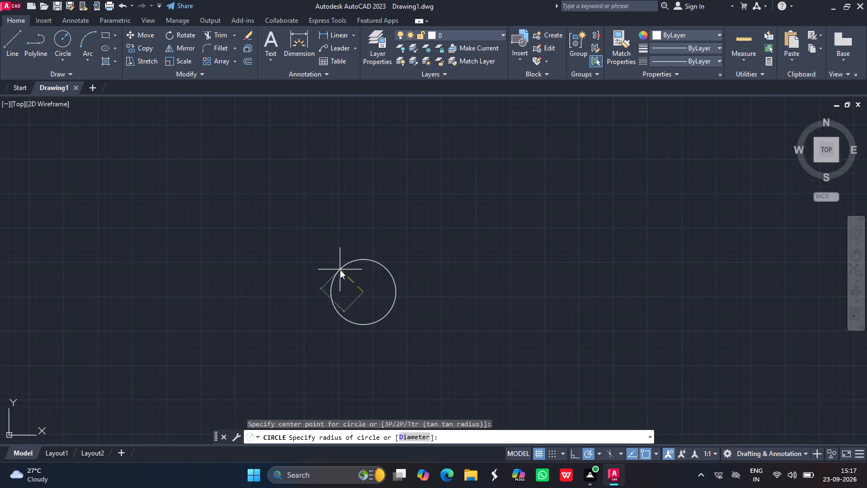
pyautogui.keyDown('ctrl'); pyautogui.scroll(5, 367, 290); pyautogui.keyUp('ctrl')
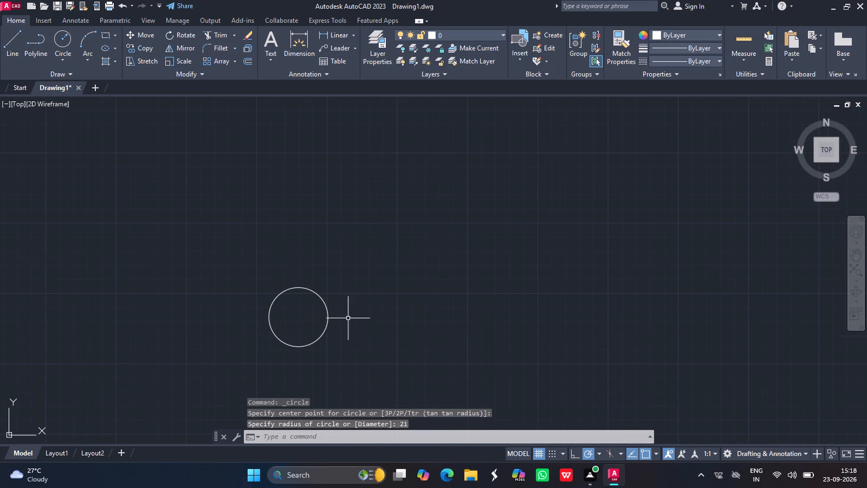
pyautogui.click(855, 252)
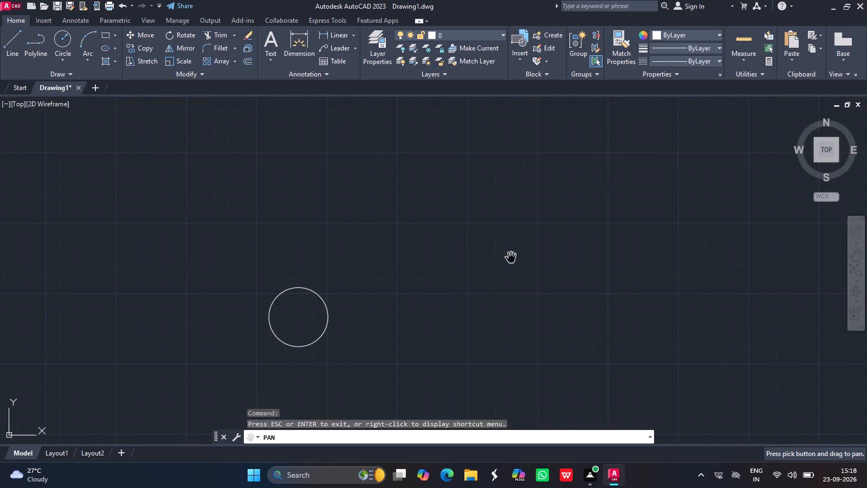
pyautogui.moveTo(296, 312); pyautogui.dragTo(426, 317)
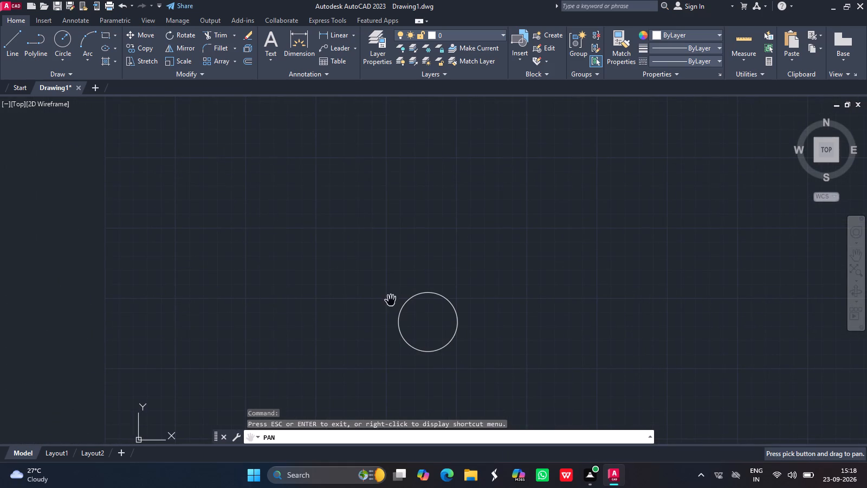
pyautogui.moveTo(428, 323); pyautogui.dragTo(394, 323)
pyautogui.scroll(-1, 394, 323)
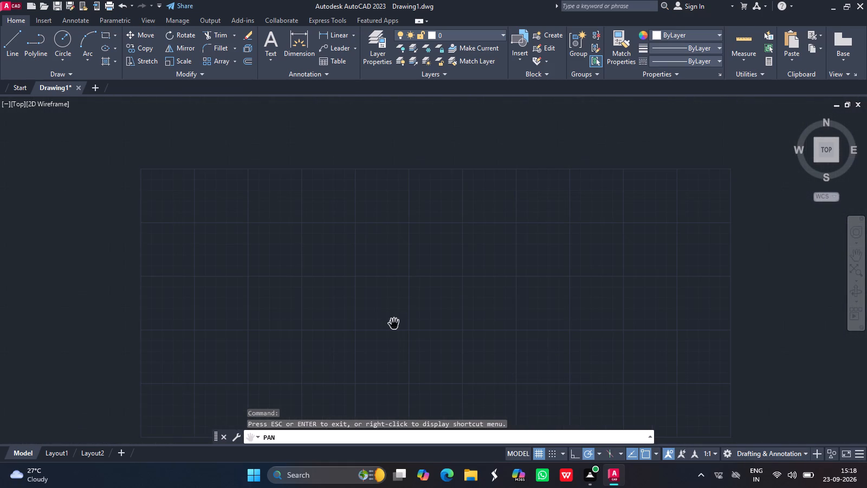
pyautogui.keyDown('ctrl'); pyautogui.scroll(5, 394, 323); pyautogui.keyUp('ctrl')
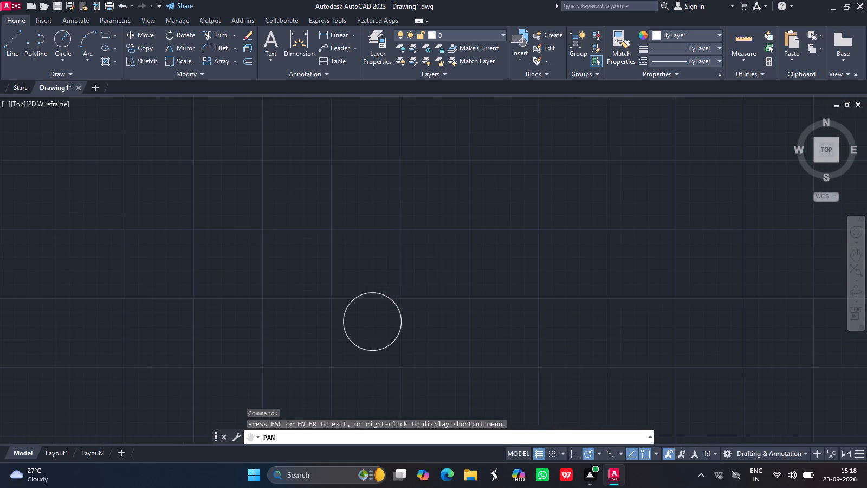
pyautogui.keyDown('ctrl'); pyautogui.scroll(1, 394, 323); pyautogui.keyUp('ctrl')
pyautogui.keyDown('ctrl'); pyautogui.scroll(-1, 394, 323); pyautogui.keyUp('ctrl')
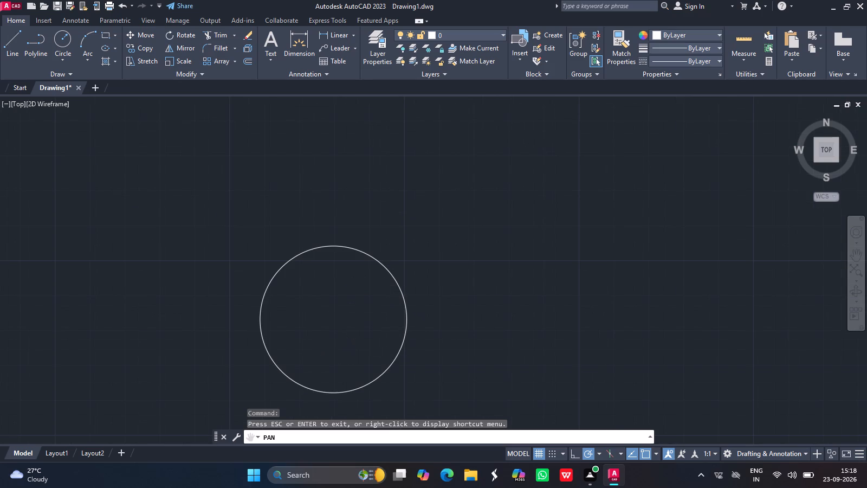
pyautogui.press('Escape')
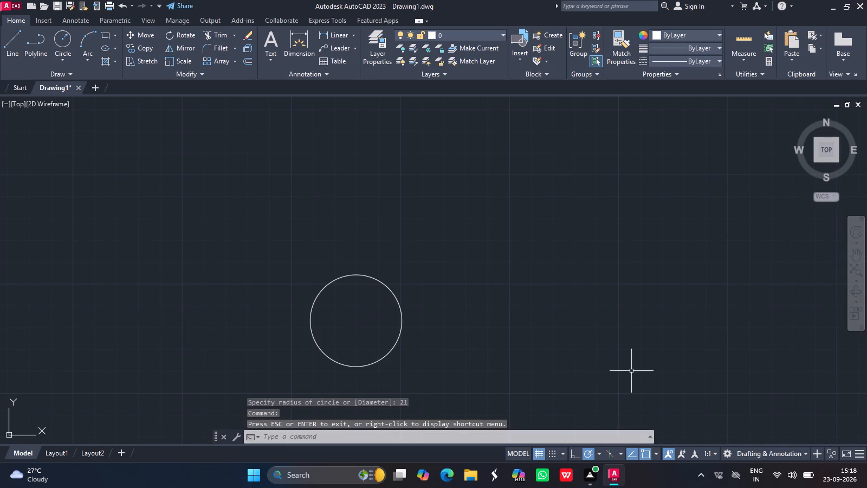
# Turn on command logging for the drawing with LOGFILEON.
pyautogui.click(532, 439)
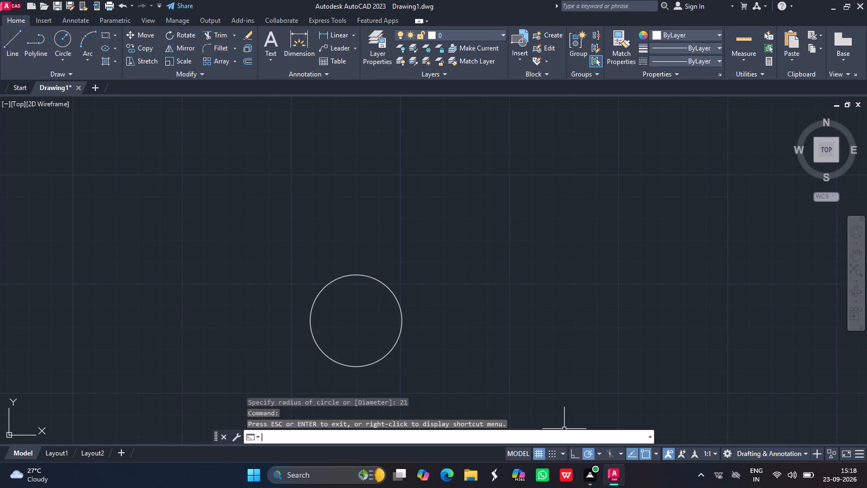
pyautogui.write('logfi')
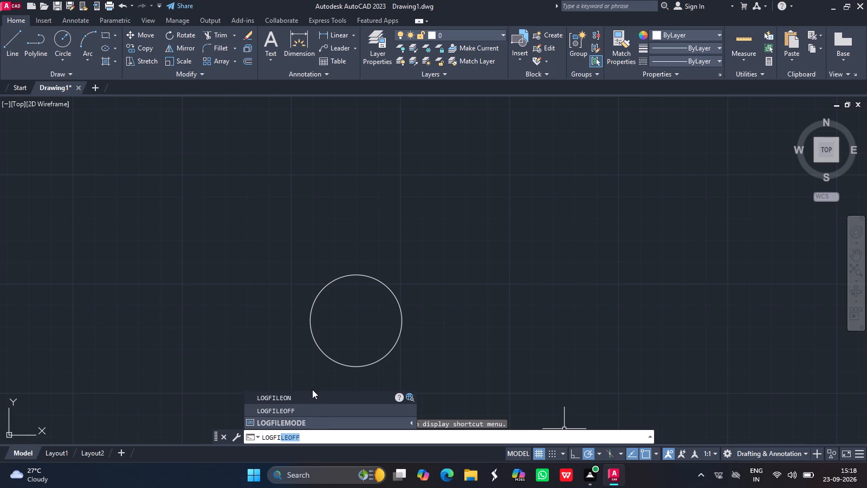
pyautogui.click(315, 395)
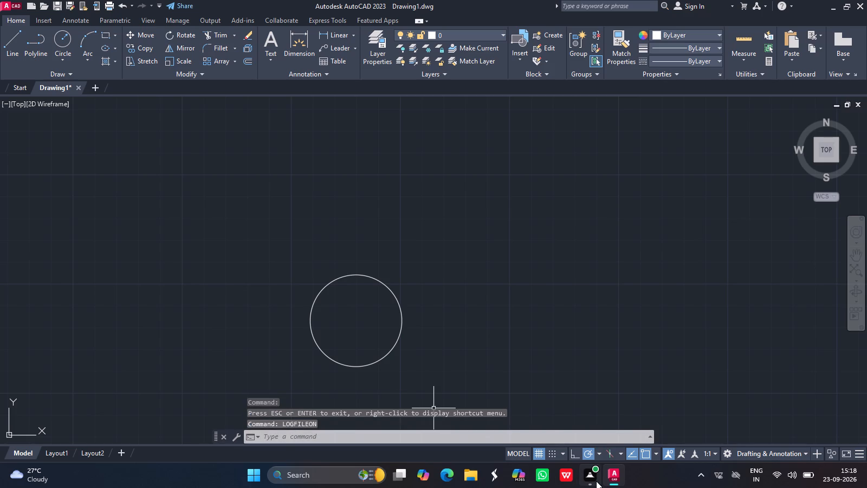
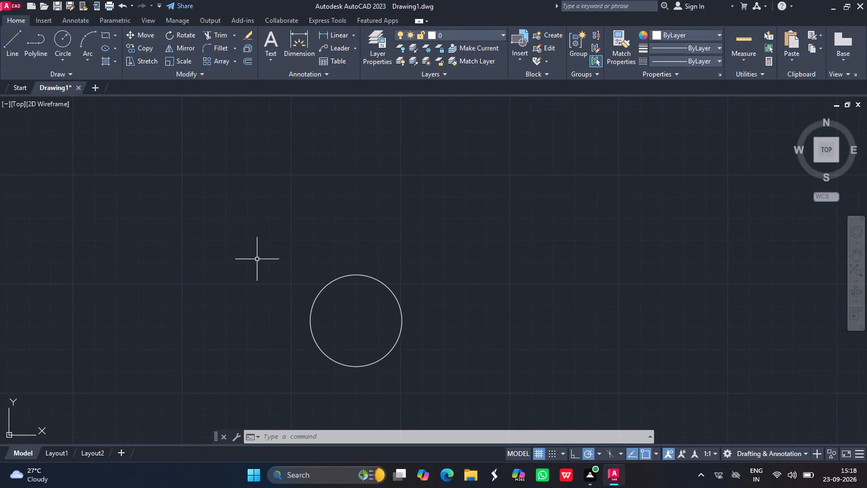
# Draw a circle of radius 35 concentric with the existing circle.
pyautogui.click(63, 36)
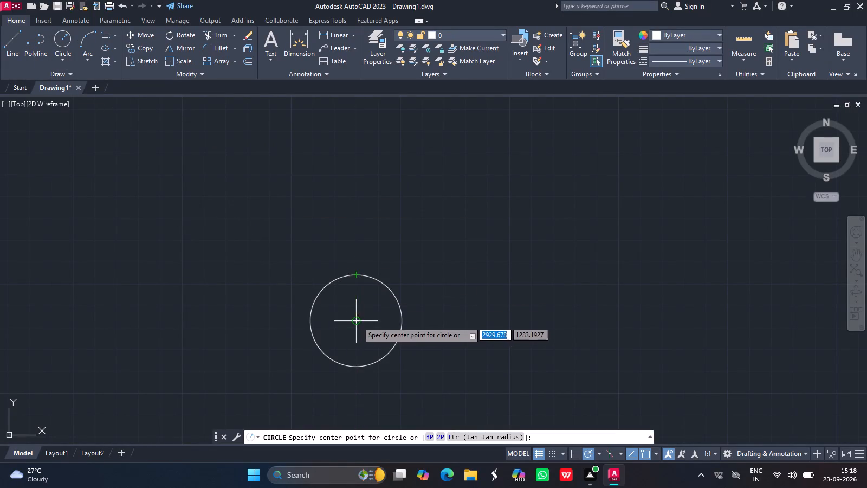
pyautogui.moveTo(357, 320); pyautogui.dragTo(320, 254)
pyautogui.write('35')
pyautogui.press('Return')
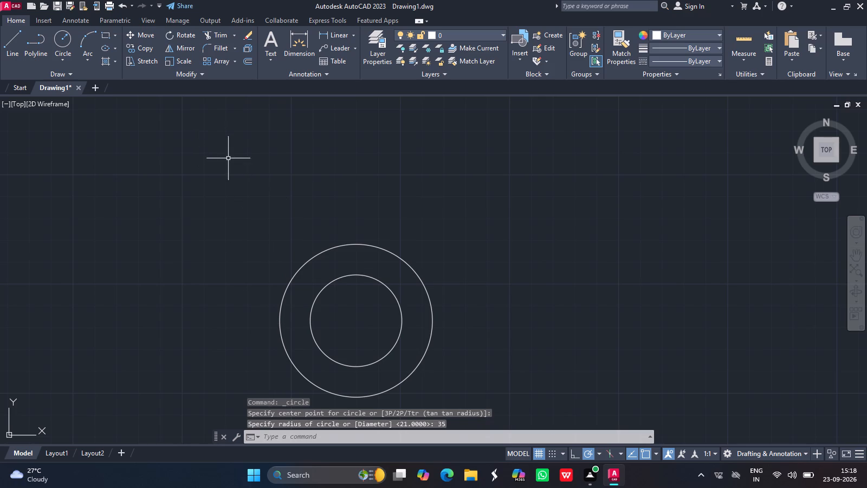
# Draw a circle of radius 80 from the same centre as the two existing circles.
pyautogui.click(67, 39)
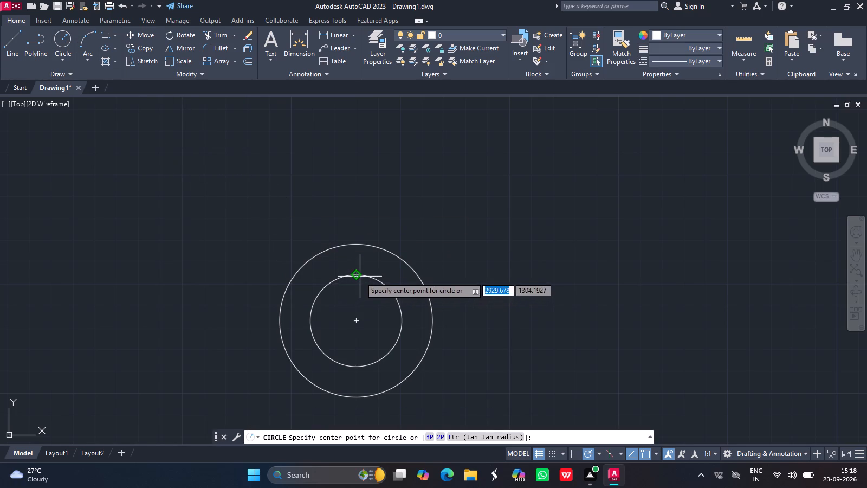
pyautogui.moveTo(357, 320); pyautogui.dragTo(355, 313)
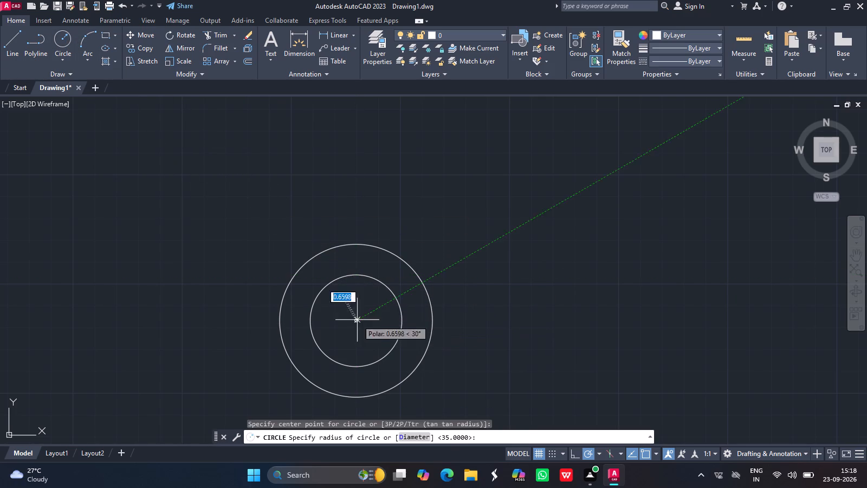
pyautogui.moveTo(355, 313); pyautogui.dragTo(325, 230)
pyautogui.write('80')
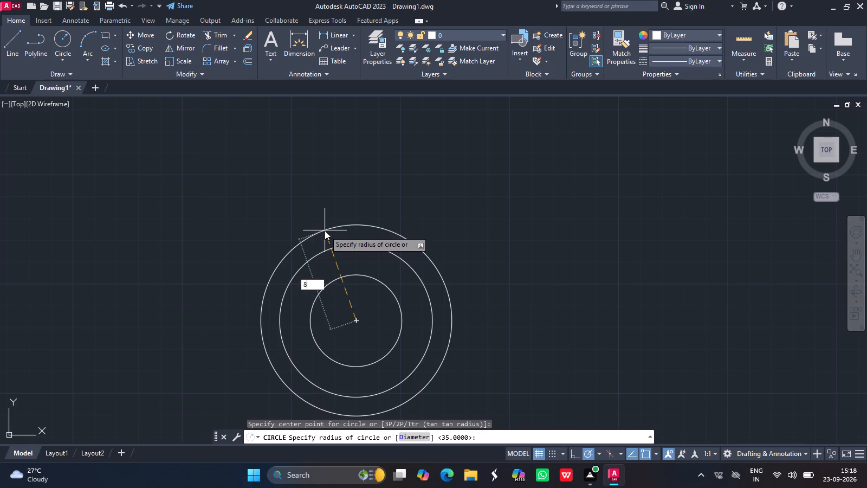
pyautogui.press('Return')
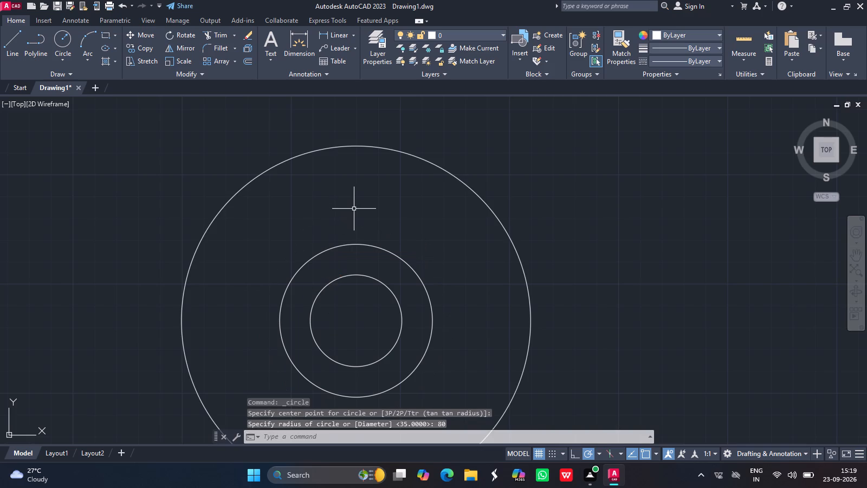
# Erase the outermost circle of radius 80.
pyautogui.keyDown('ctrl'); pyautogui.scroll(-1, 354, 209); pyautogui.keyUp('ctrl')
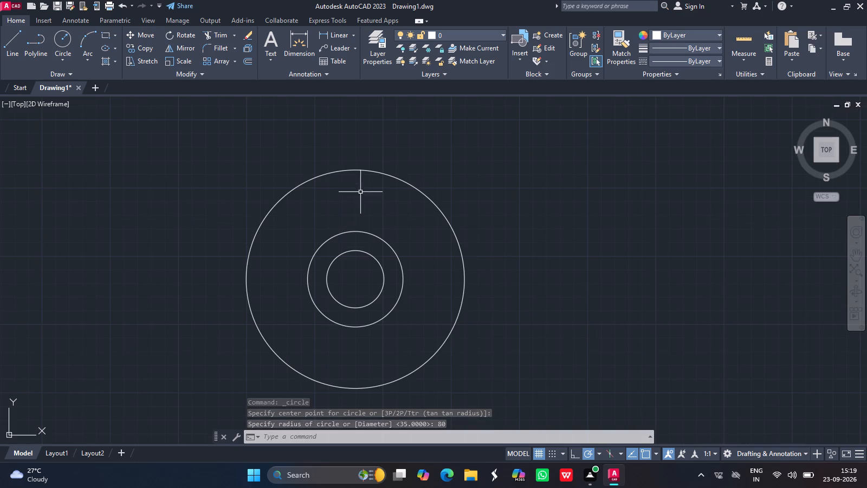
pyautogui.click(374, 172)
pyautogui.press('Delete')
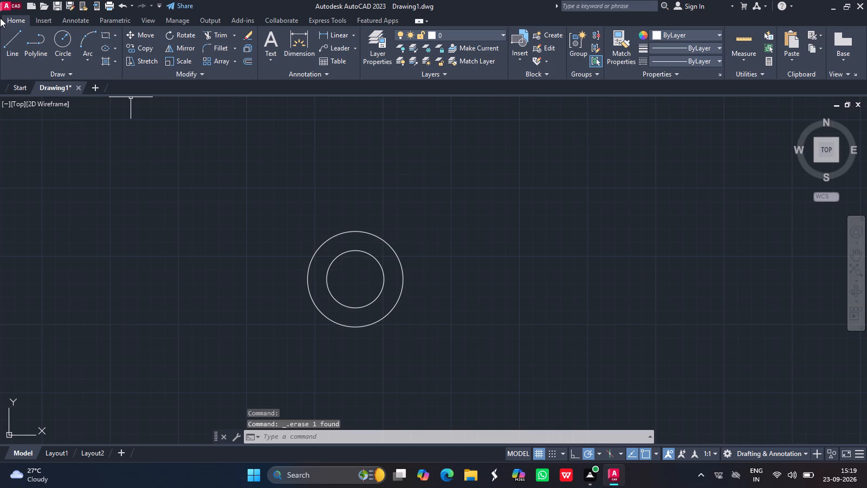
# Draw a vertical line 180 long straight up from the common centre of the circles.
pyautogui.click(14, 38)
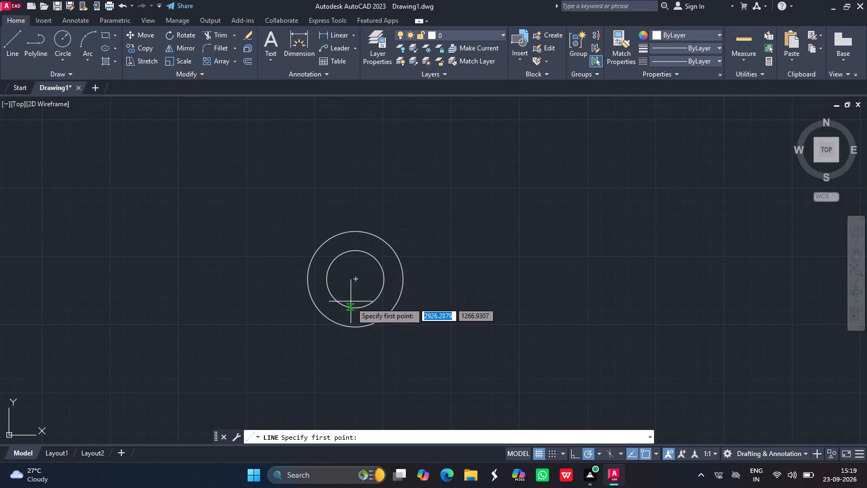
pyautogui.moveTo(355, 278); pyautogui.dragTo(357, 121)
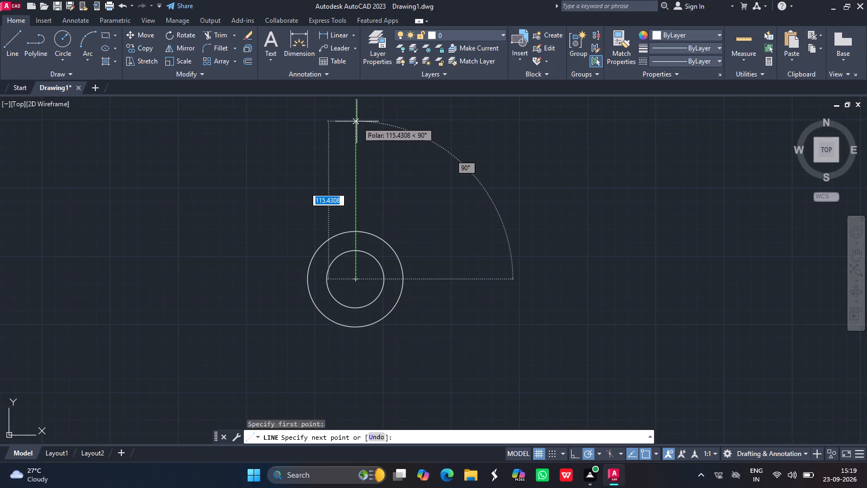
pyautogui.write('180')
pyautogui.press('Return')
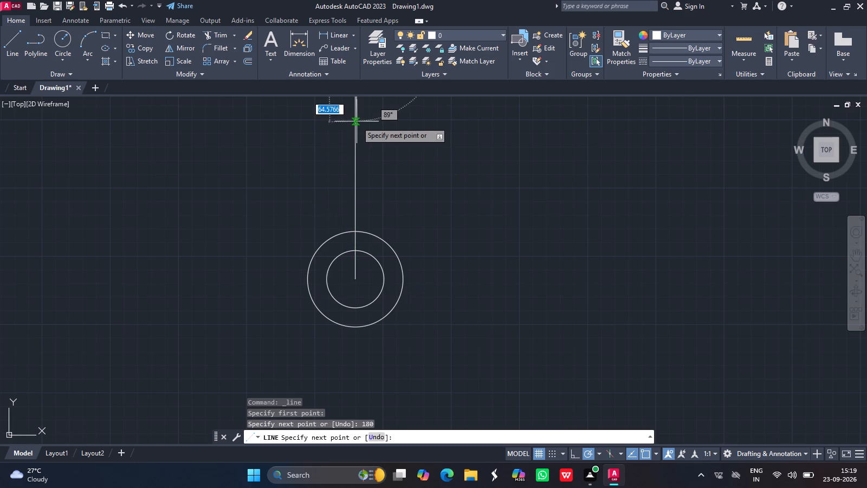
pyautogui.press('Return')
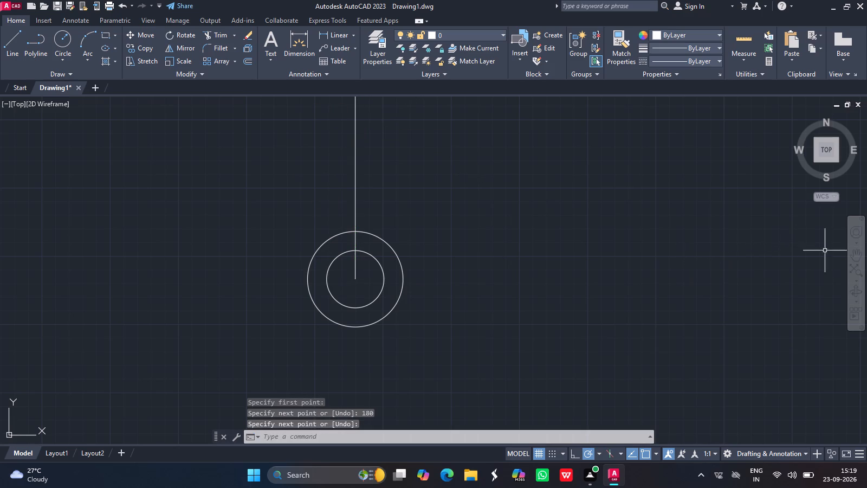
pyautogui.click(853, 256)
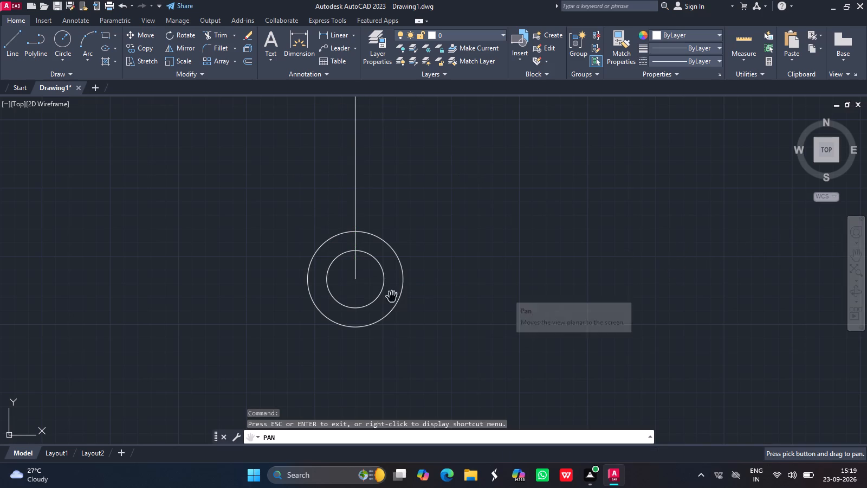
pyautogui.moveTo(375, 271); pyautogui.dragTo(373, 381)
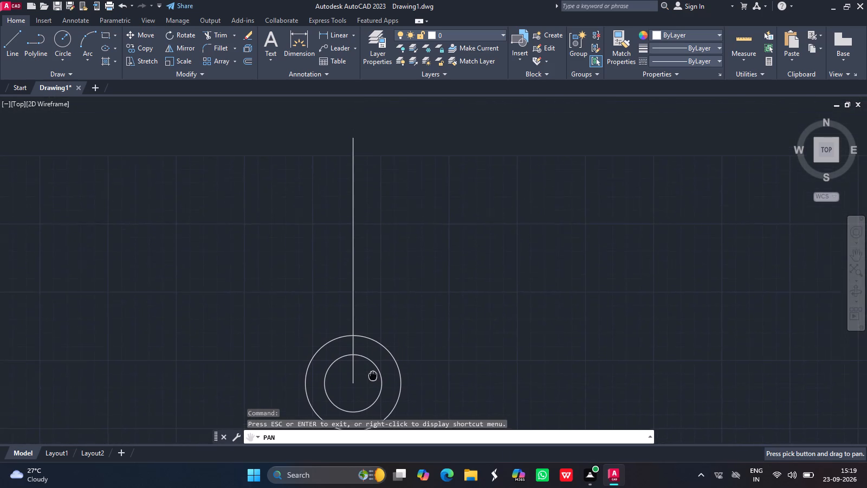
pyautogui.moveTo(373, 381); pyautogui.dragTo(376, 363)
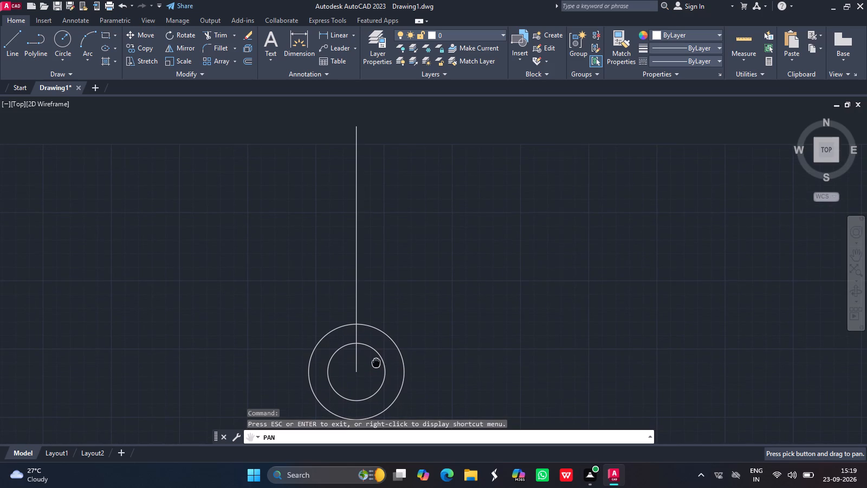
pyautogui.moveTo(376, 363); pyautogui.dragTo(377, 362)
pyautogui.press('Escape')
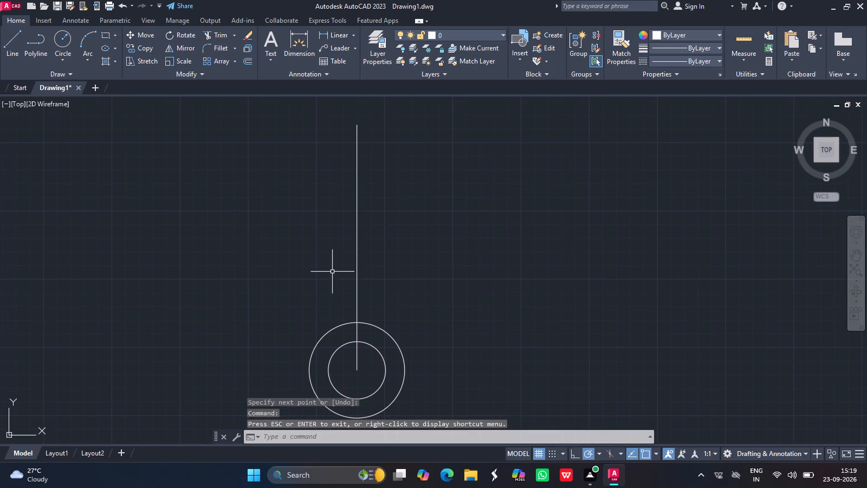
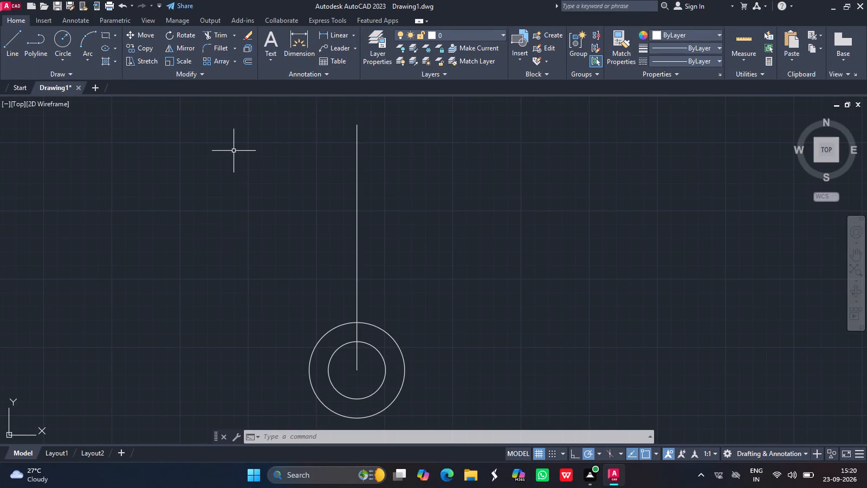
# Draw a horizontal line 36 long to the left from the top end of the vertical line.
pyautogui.click(16, 33)
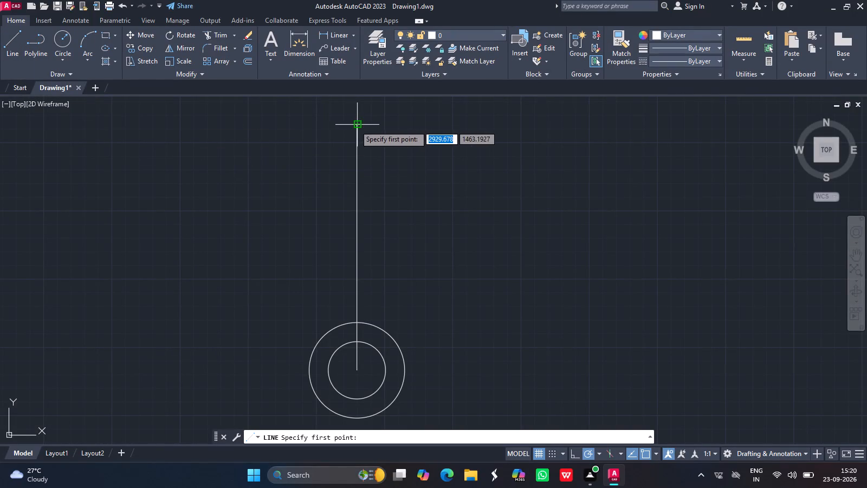
pyautogui.moveTo(355, 125); pyautogui.dragTo(264, 121)
pyautogui.write('36')
pyautogui.press('Return')
pyautogui.press('Return')
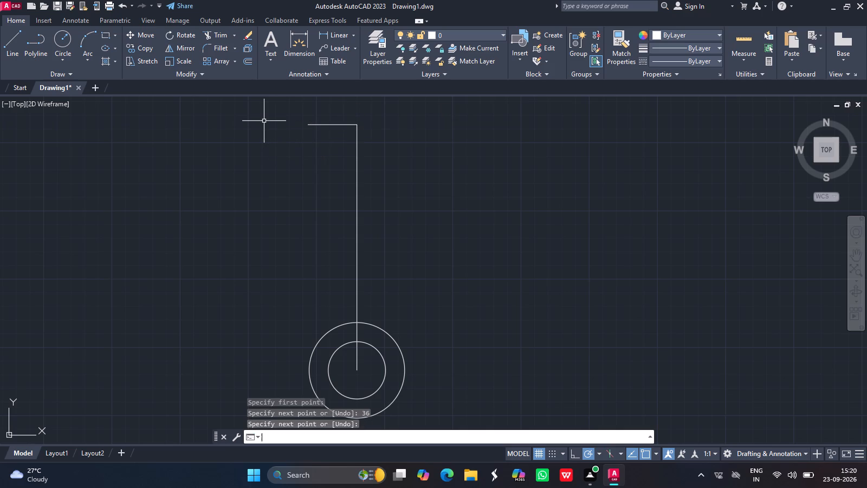
# Draw a circle of radius 12 centred on the left end of the 36-long horizontal line.
pyautogui.click(63, 38)
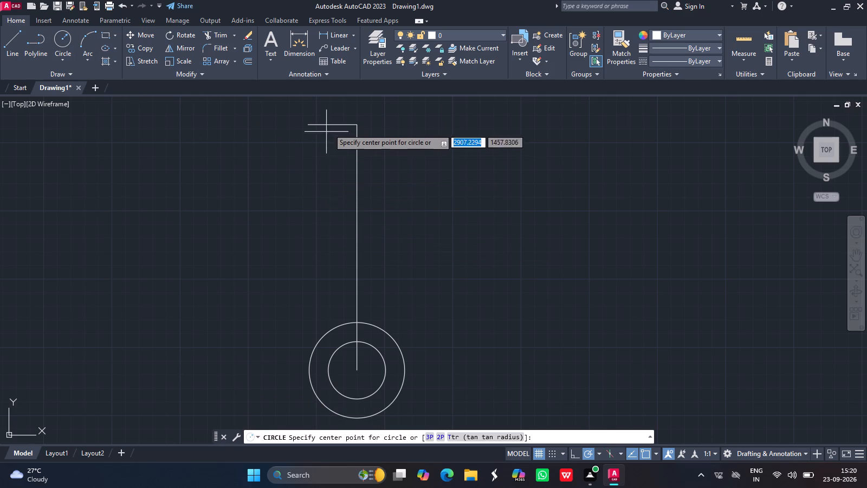
pyautogui.moveTo(311, 124); pyautogui.dragTo(293, 108)
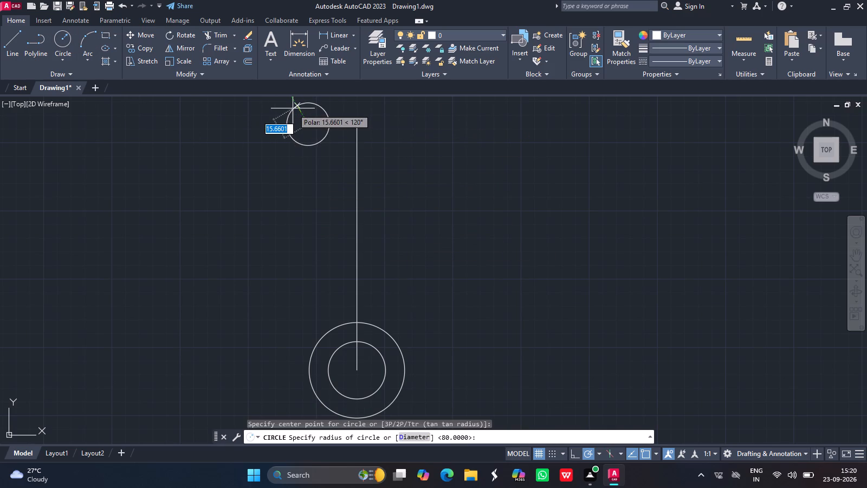
pyautogui.write('12')
pyautogui.press('Return')
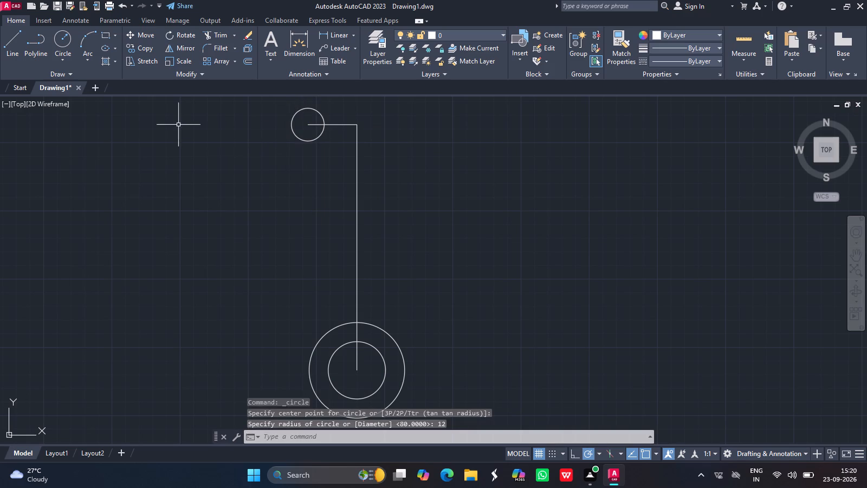
# Draw a circle of radius 25 concentric with the radius 12 circle.
pyautogui.click(64, 34)
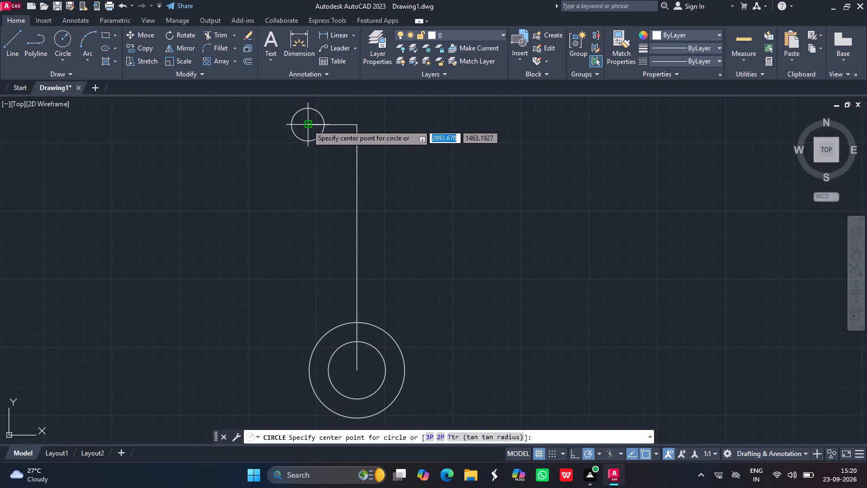
pyautogui.moveTo(307, 124); pyautogui.dragTo(258, 121)
pyautogui.write('25')
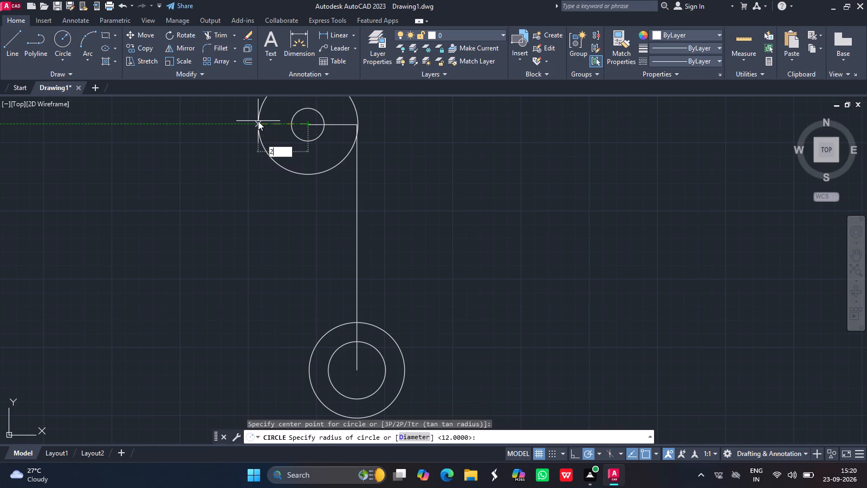
pyautogui.press('Return')
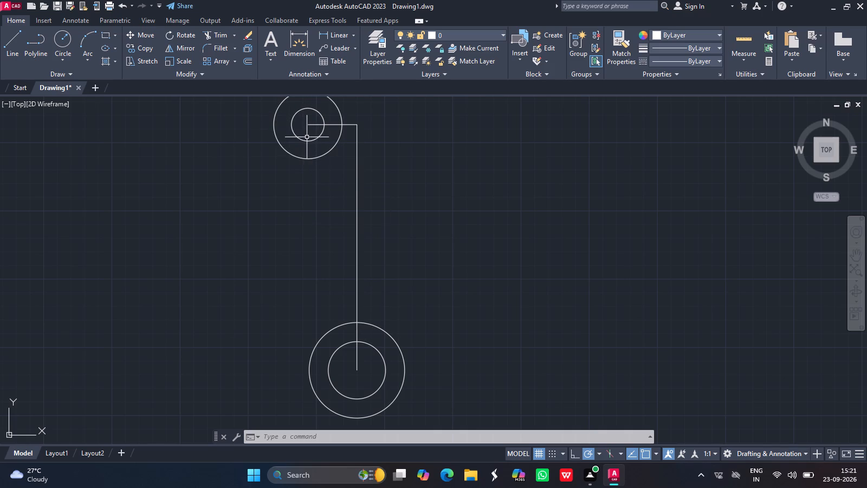
# Draw a line sloping down to the right at 300° from the top end of the vertical line, using polar tracking.
pyautogui.click(18, 36)
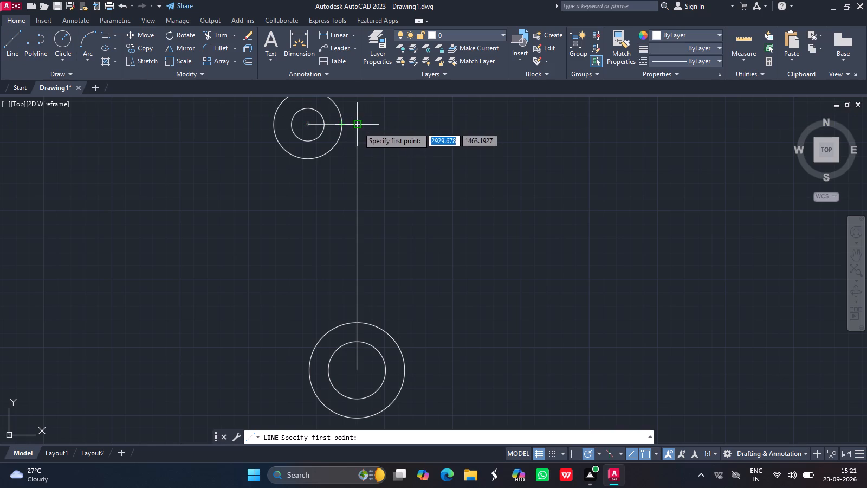
pyautogui.click(597, 452)
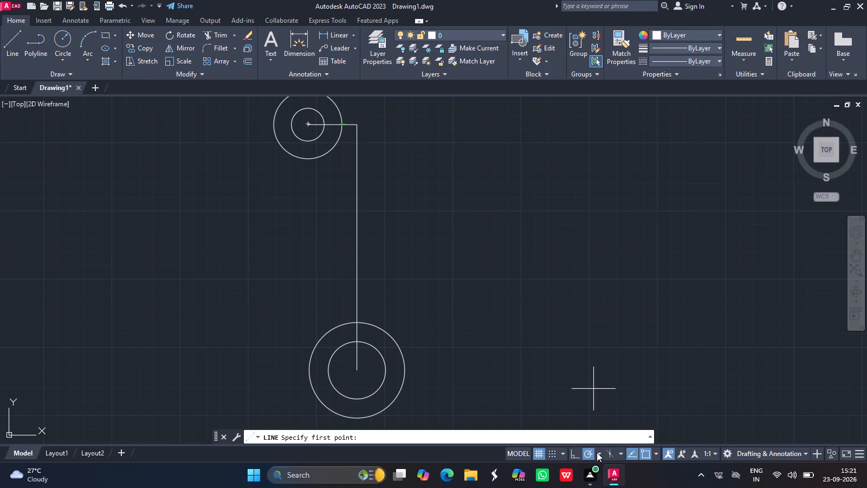
pyautogui.click(602, 359)
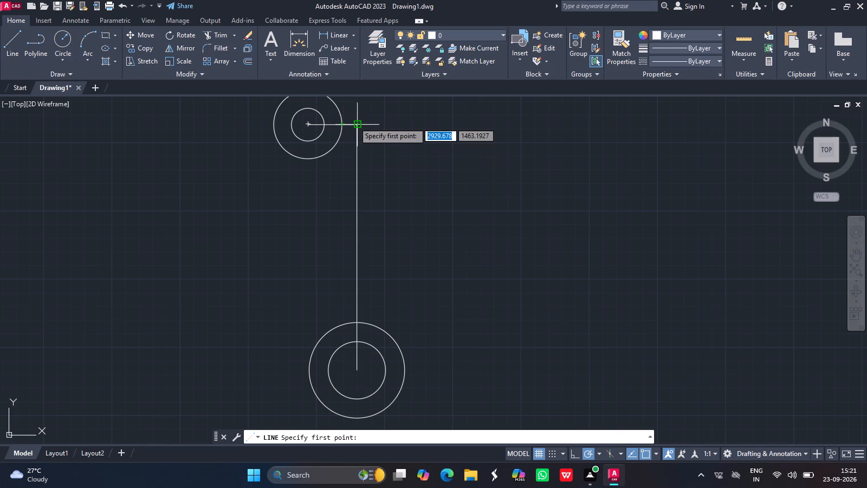
pyautogui.moveTo(354, 122); pyautogui.dragTo(426, 168)
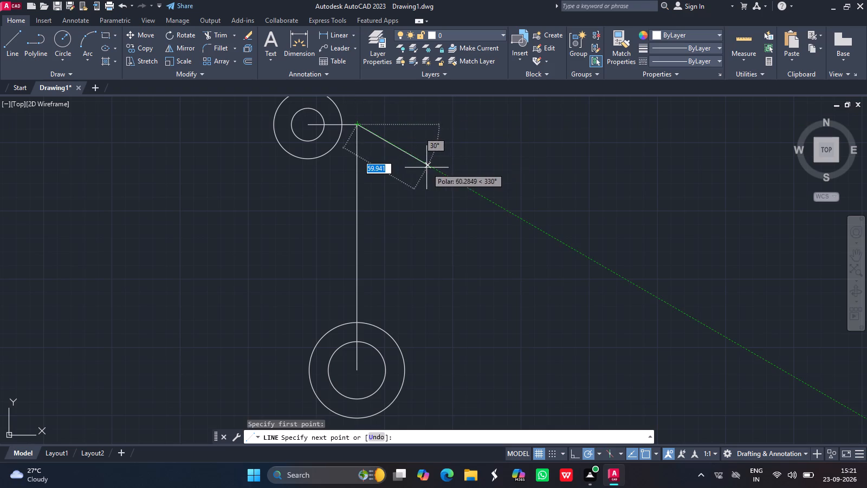
pyautogui.moveTo(426, 168); pyautogui.dragTo(397, 192)
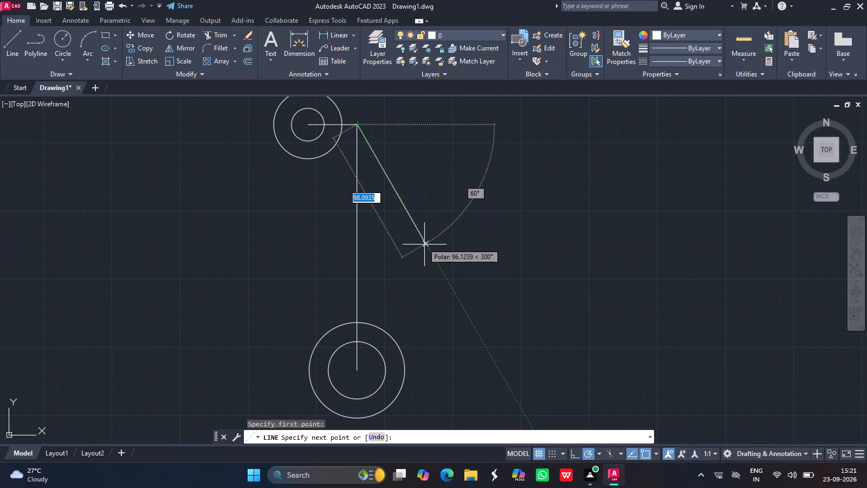
pyautogui.click(428, 248)
pyautogui.press('Return')
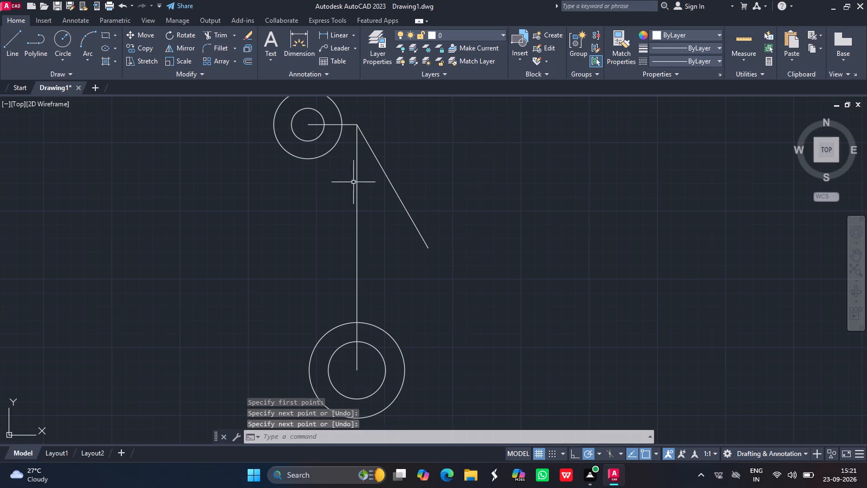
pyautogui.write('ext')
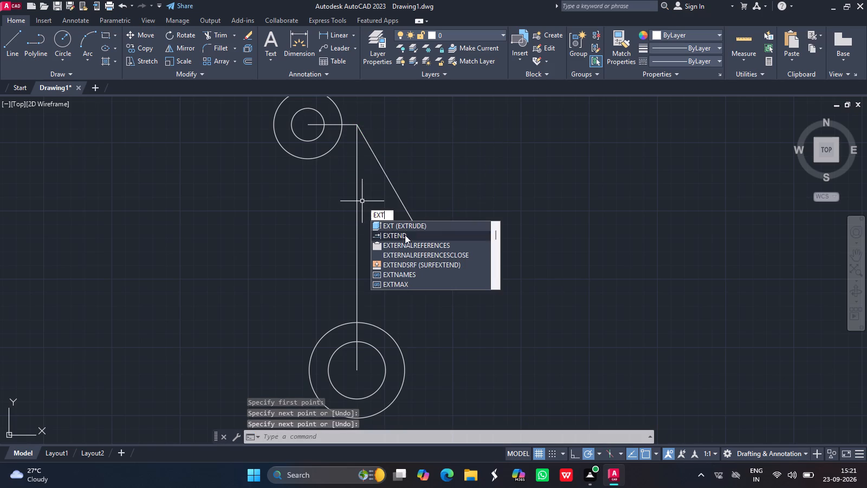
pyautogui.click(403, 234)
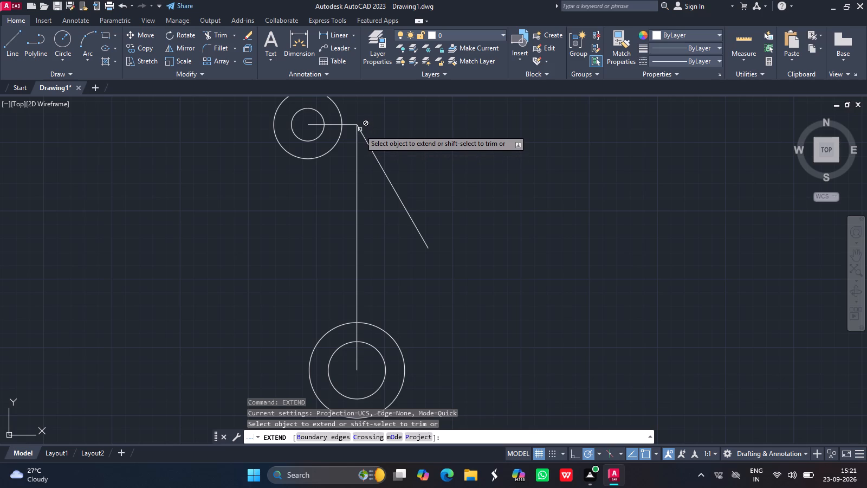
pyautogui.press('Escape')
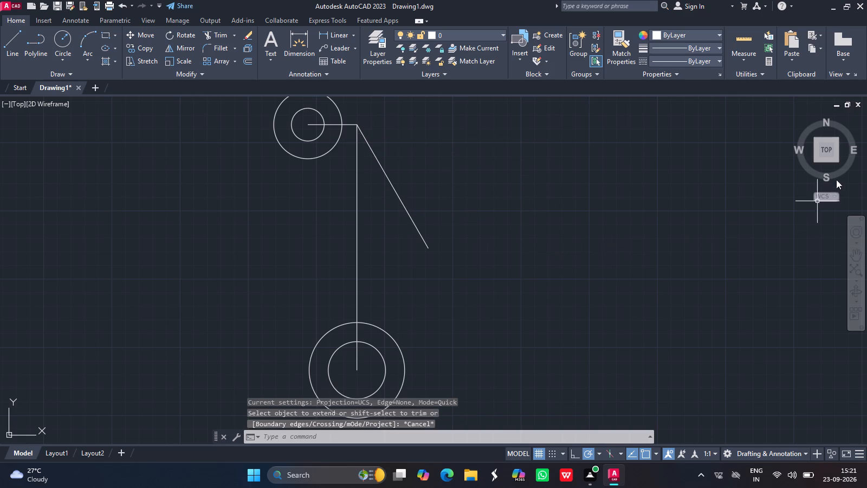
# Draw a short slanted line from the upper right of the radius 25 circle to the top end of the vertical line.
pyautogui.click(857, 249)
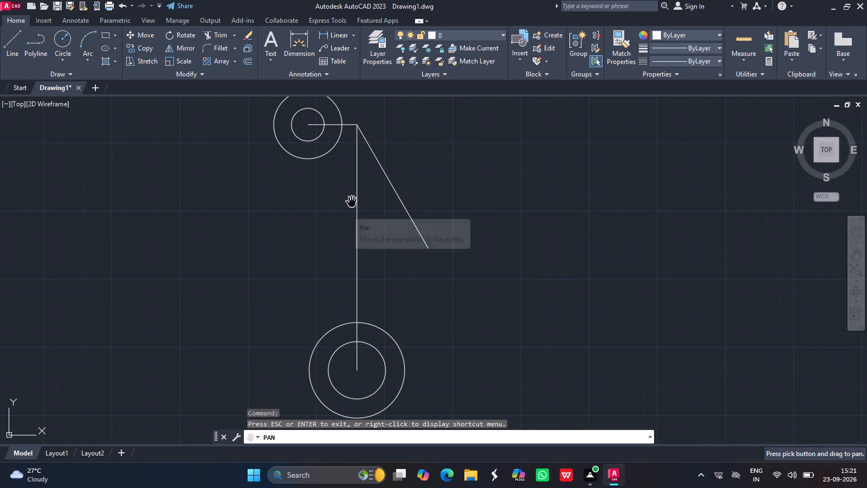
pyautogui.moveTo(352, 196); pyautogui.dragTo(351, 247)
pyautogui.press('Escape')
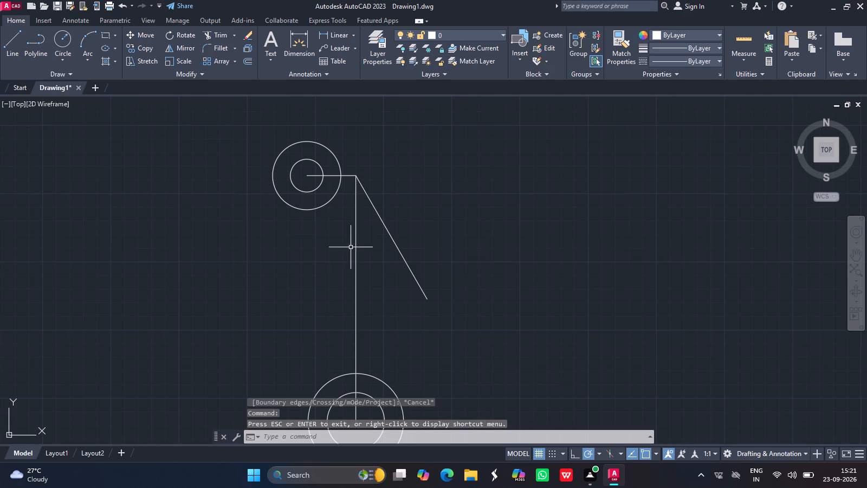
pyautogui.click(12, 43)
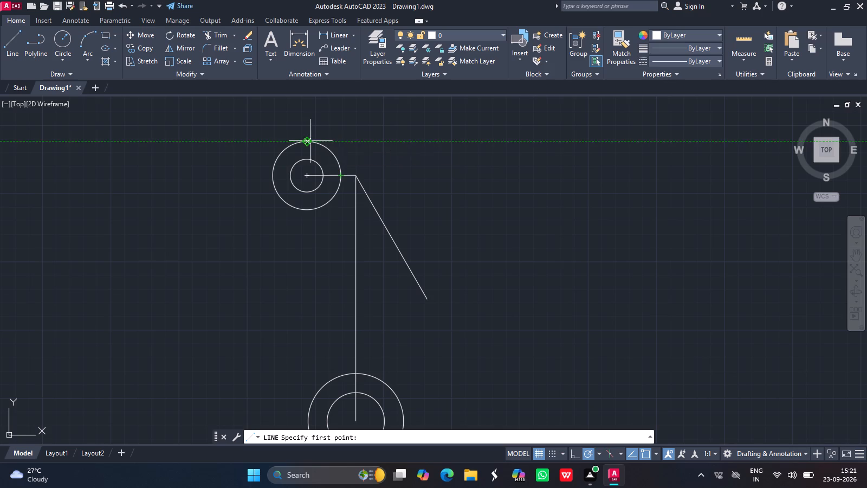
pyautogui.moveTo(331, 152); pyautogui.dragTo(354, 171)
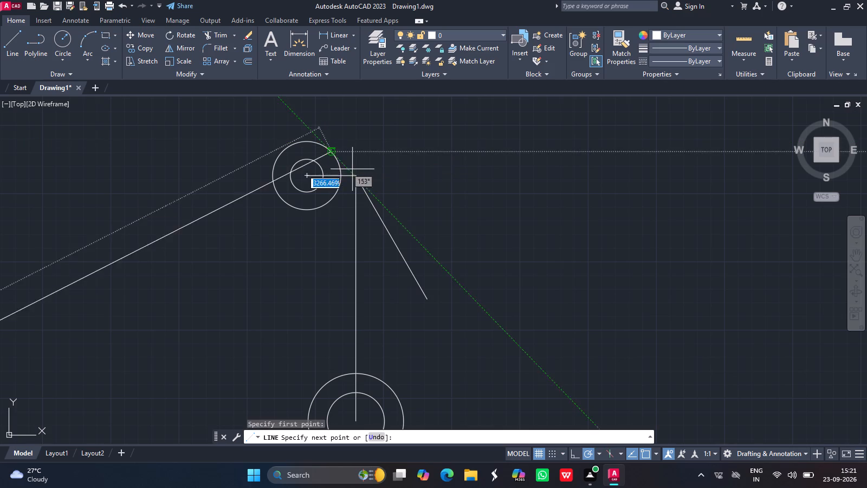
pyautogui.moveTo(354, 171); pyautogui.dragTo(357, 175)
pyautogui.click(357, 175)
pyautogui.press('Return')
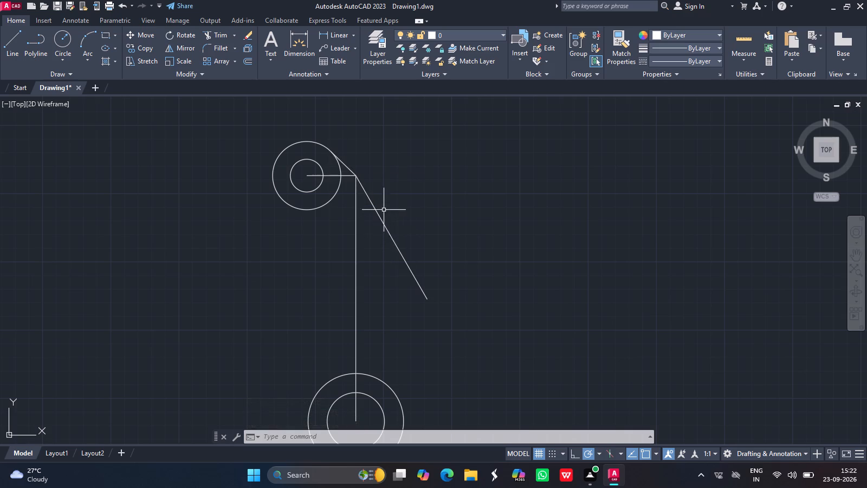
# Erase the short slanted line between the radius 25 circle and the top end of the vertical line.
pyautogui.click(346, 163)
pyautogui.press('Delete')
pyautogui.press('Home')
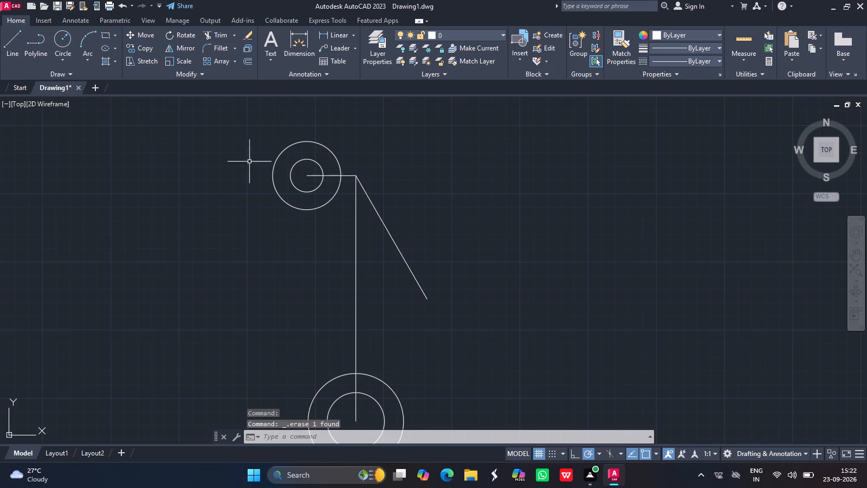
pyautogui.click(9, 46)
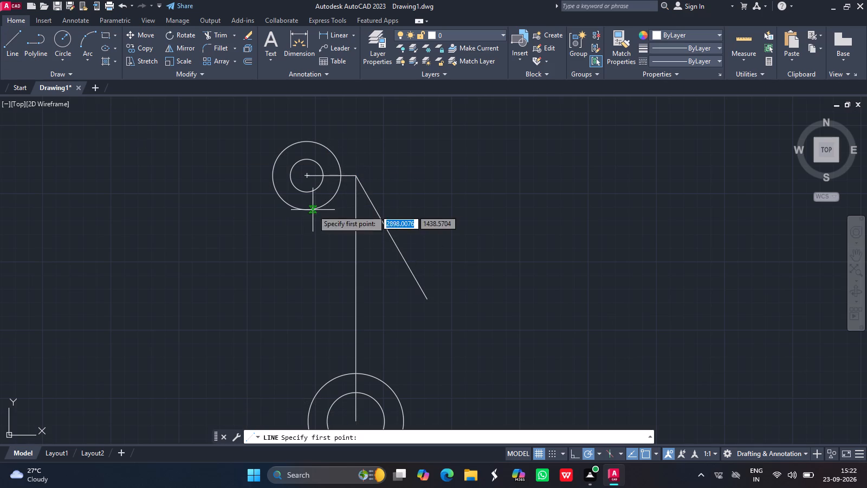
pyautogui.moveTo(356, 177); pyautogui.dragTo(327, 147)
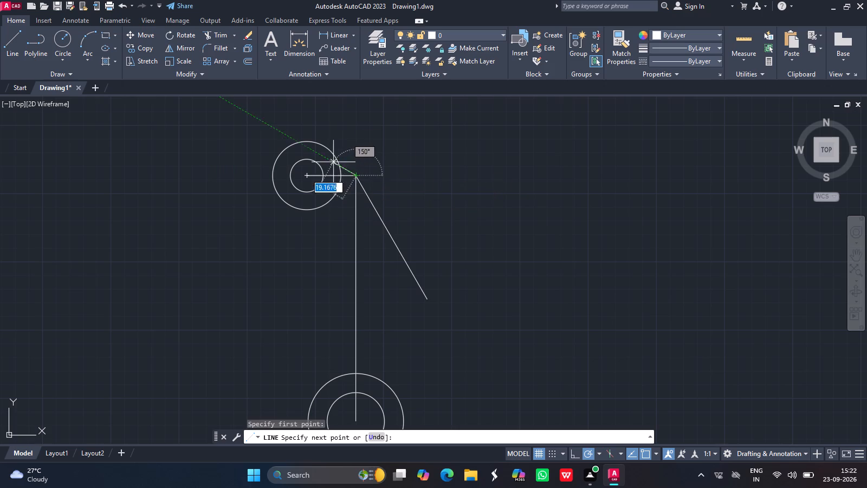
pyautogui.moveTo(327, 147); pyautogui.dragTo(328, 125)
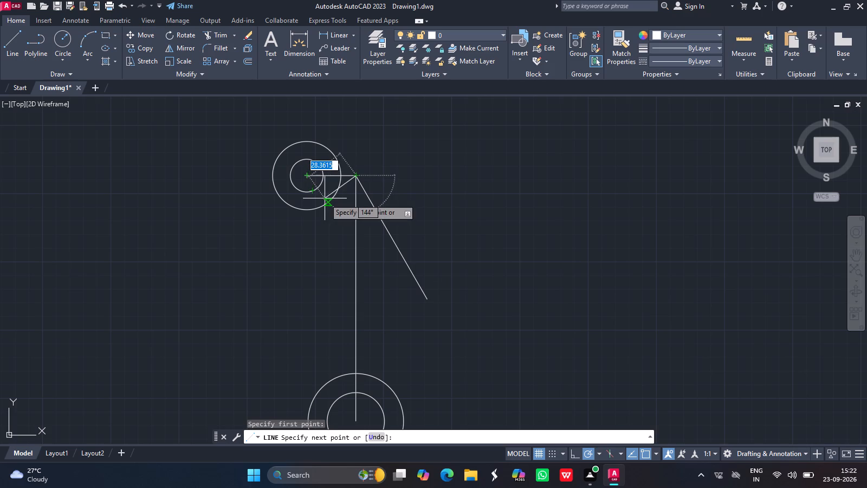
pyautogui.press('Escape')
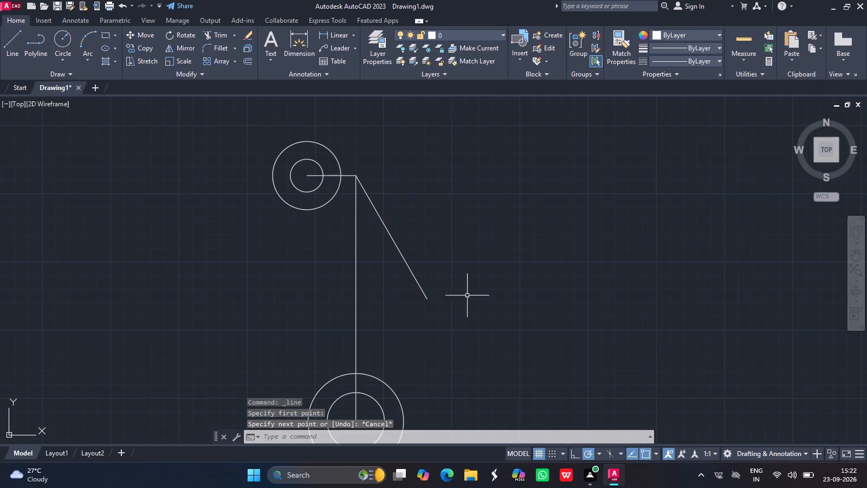
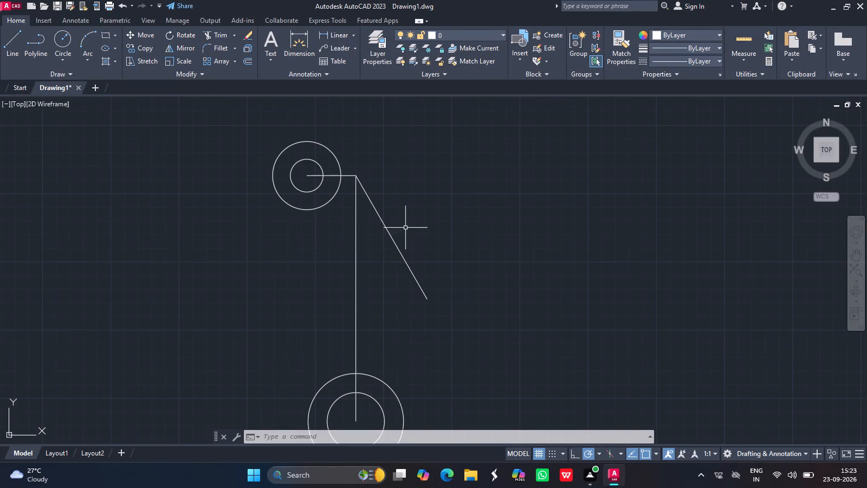
# Erase the 300° angled line that starts at the top end of the vertical line.
pyautogui.click(381, 220)
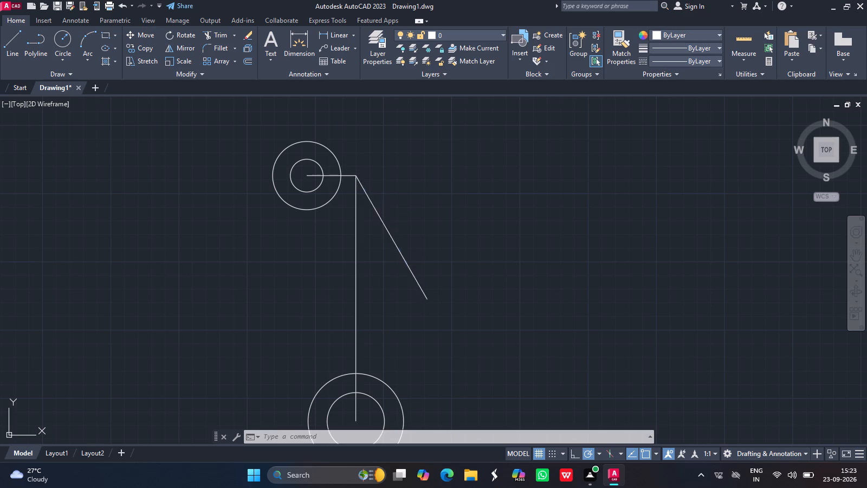
pyautogui.press('Delete')
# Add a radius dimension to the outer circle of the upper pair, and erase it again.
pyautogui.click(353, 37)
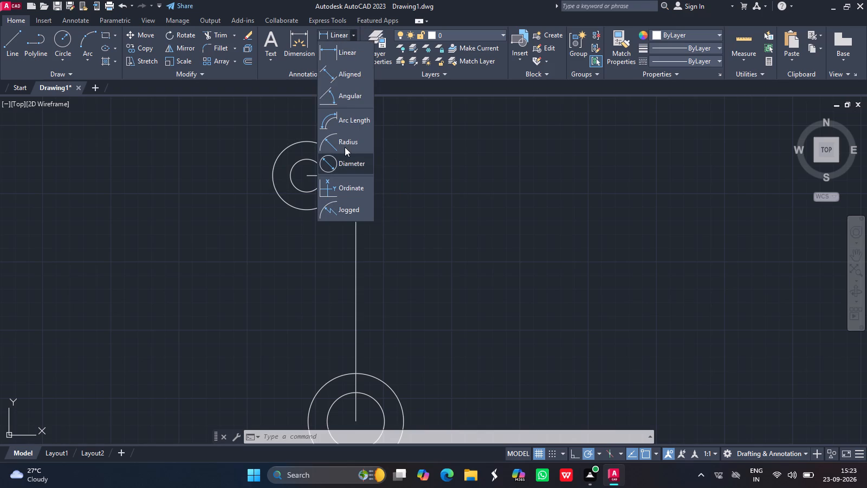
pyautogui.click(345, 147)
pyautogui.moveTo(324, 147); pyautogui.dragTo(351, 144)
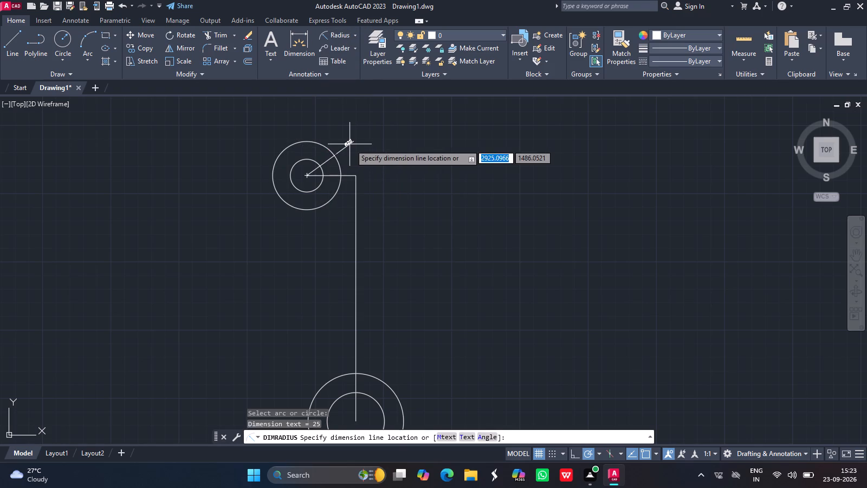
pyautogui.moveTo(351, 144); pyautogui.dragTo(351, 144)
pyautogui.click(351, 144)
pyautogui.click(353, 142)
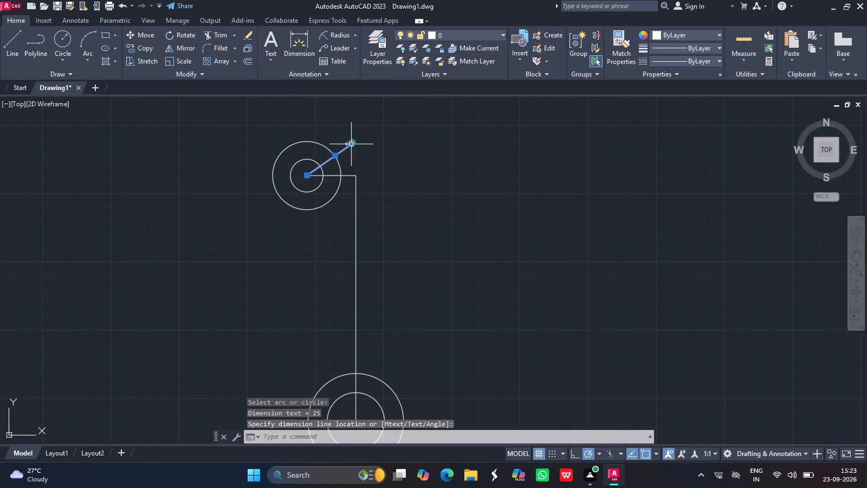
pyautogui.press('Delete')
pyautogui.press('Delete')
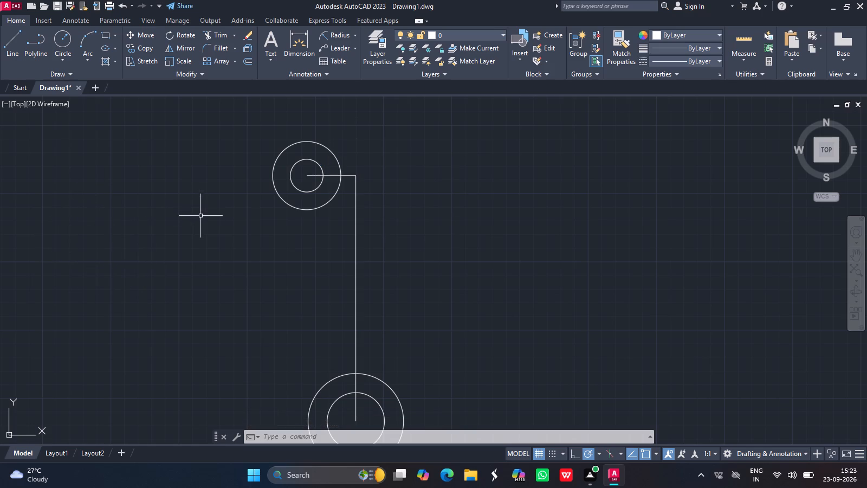
# Draw a line about 88.5 long at 300° from the upper right of the upper outer circle, using polar tracking.
pyautogui.click(14, 44)
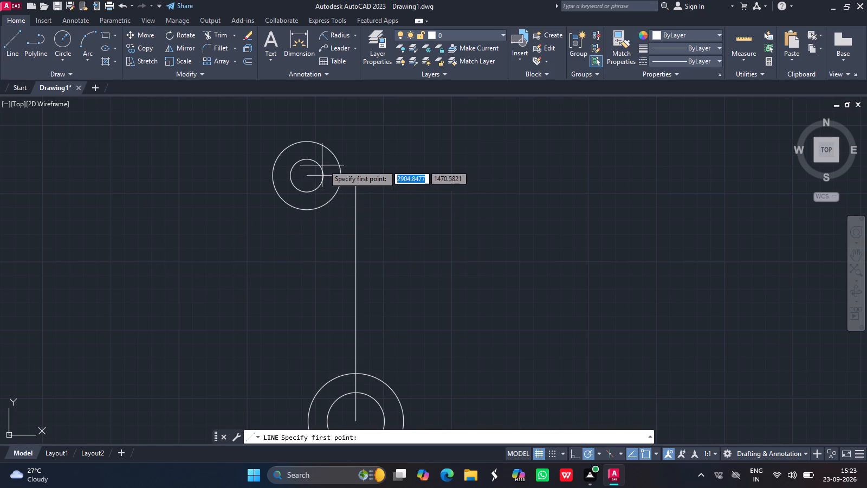
pyautogui.moveTo(338, 163); pyautogui.dragTo(352, 188)
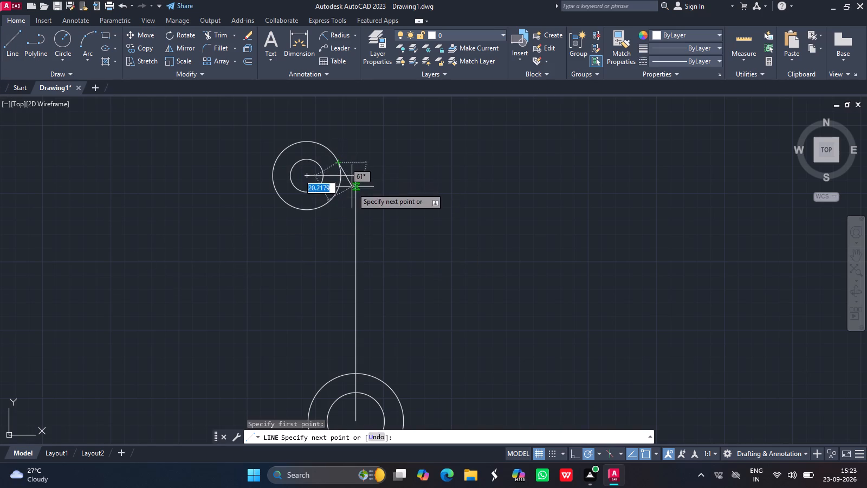
pyautogui.moveTo(352, 188); pyautogui.dragTo(371, 215)
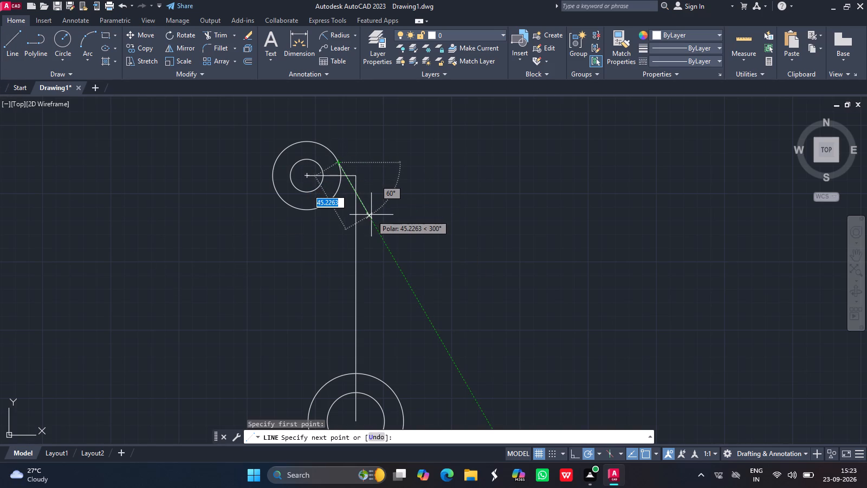
pyautogui.click(398, 266)
pyautogui.press('Return')
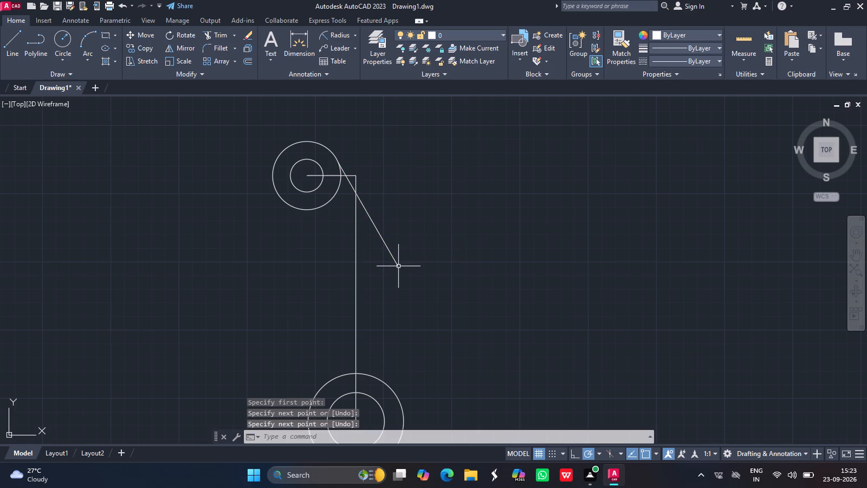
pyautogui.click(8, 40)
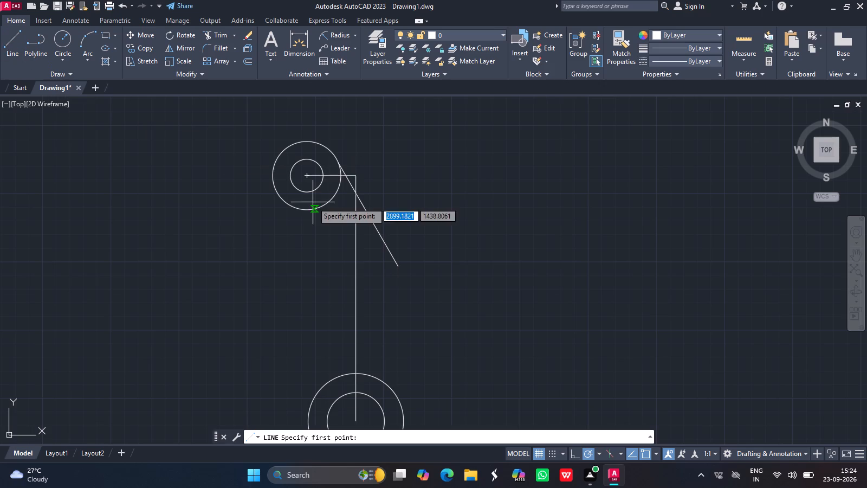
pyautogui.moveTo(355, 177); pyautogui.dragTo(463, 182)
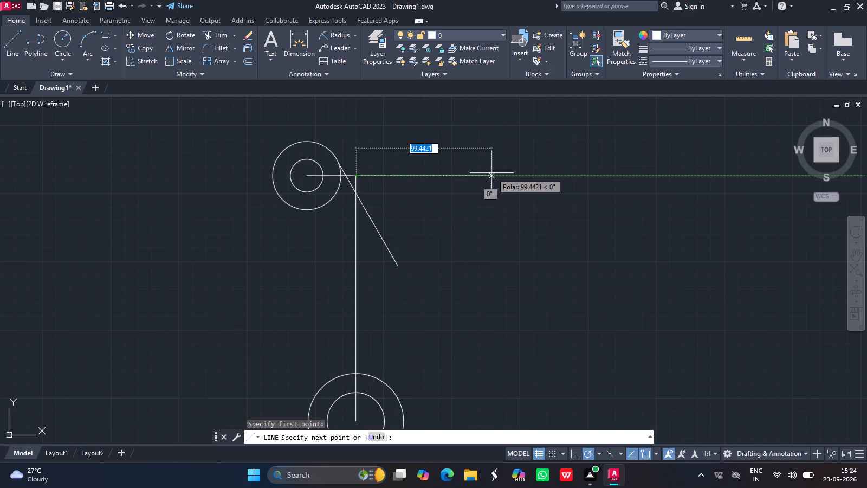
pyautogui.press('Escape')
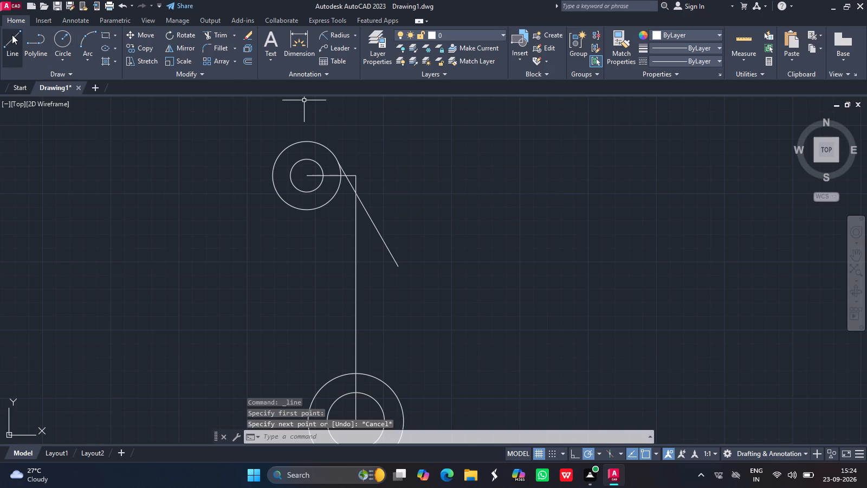
# Draw a horizontal line about 55 long to the right from the top end of the vertical line.
pyautogui.click(13, 35)
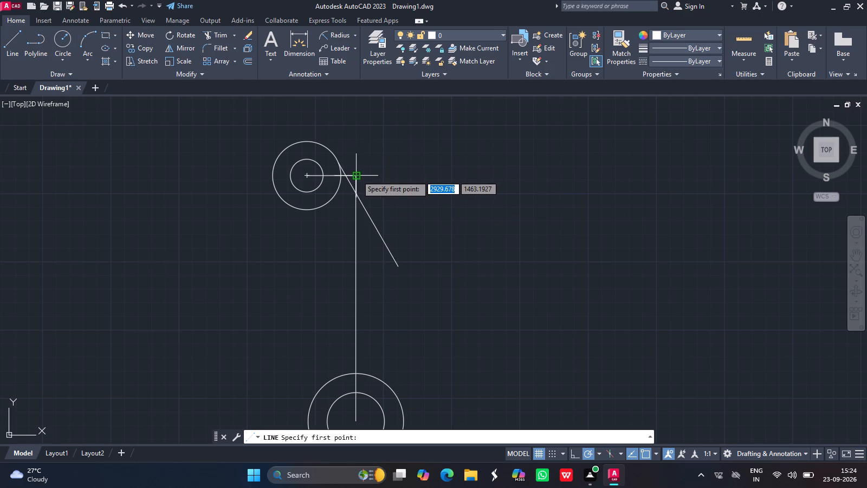
pyautogui.moveTo(356, 175); pyautogui.dragTo(431, 179)
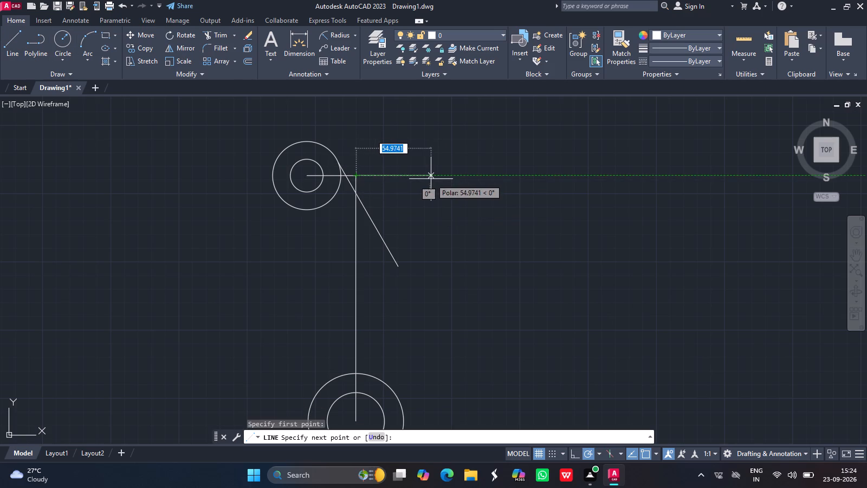
pyautogui.click(431, 179)
pyautogui.press('Return')
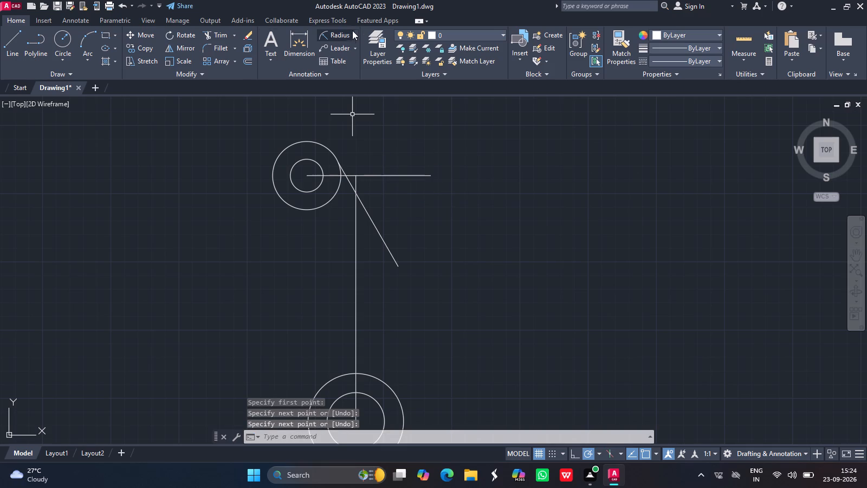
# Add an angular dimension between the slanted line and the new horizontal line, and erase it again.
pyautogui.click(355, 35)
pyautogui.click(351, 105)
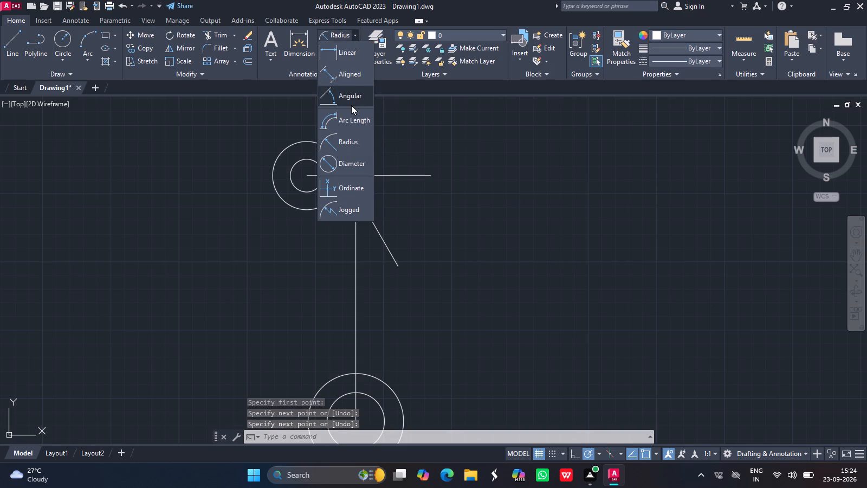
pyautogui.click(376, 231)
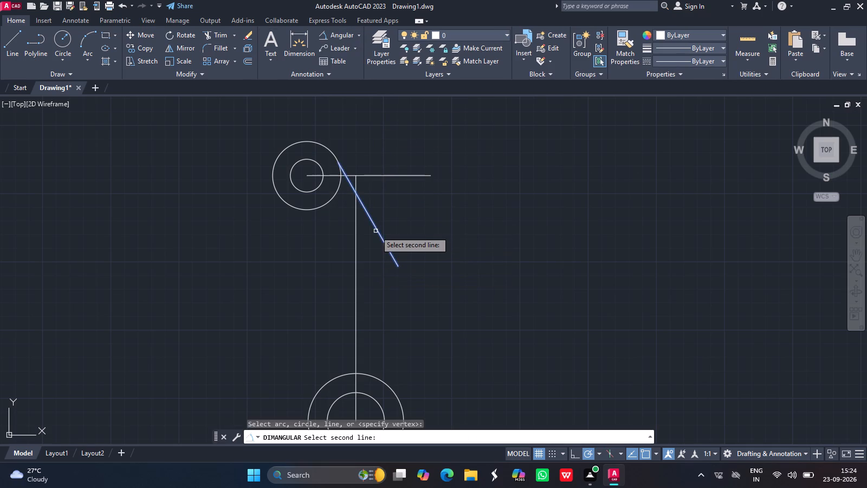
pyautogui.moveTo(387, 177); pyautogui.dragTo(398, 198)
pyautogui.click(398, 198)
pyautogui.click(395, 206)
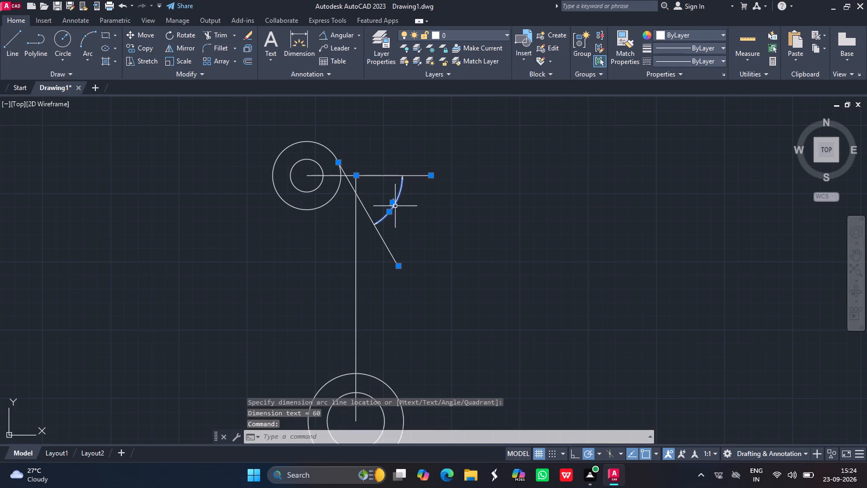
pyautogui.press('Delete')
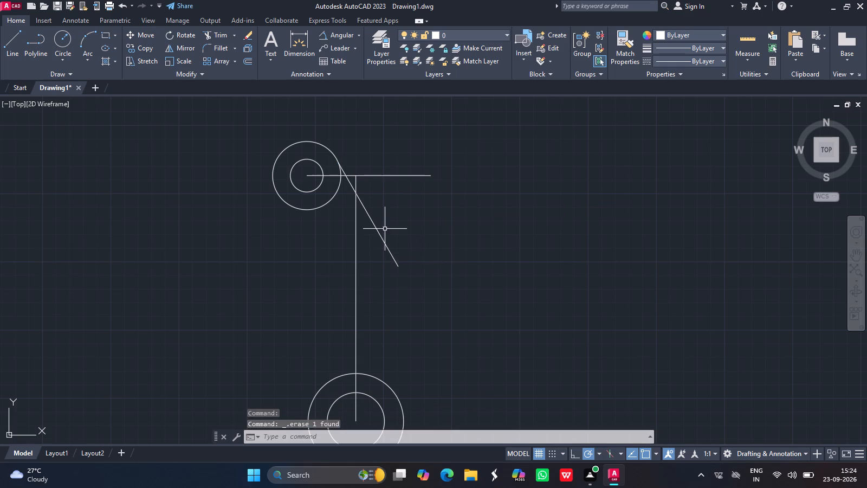
# Offset the slanted line by 12 towards its lower-left side.
pyautogui.click(249, 61)
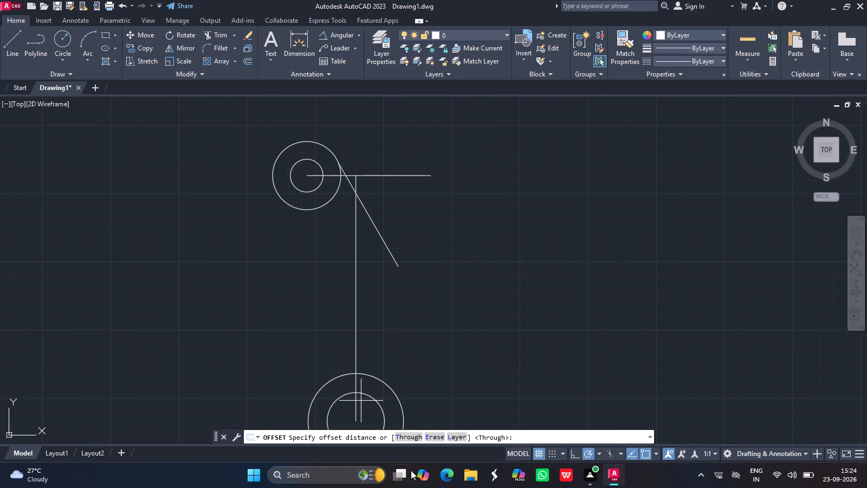
pyautogui.click(523, 438)
pyautogui.write('12')
pyautogui.press('Return')
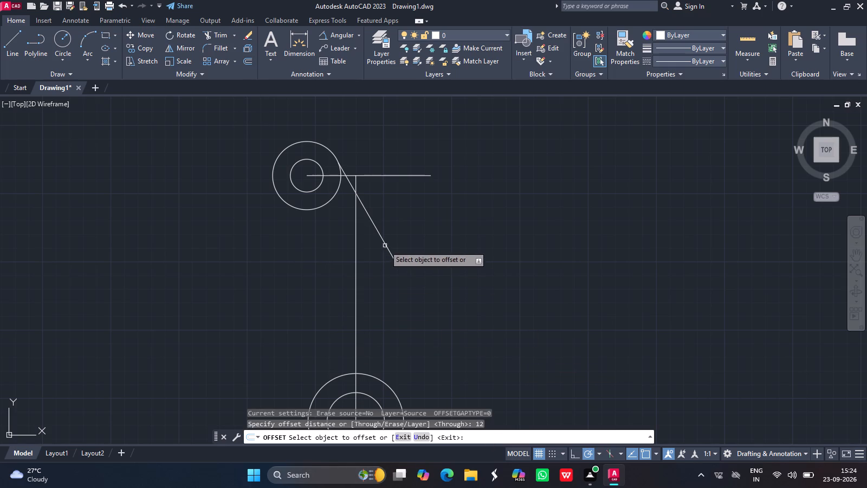
pyautogui.moveTo(384, 243); pyautogui.dragTo(372, 255)
pyautogui.click(372, 255)
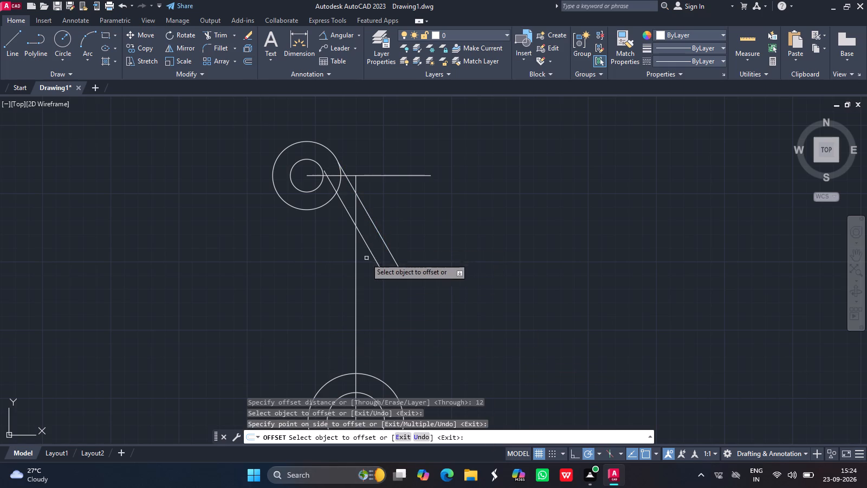
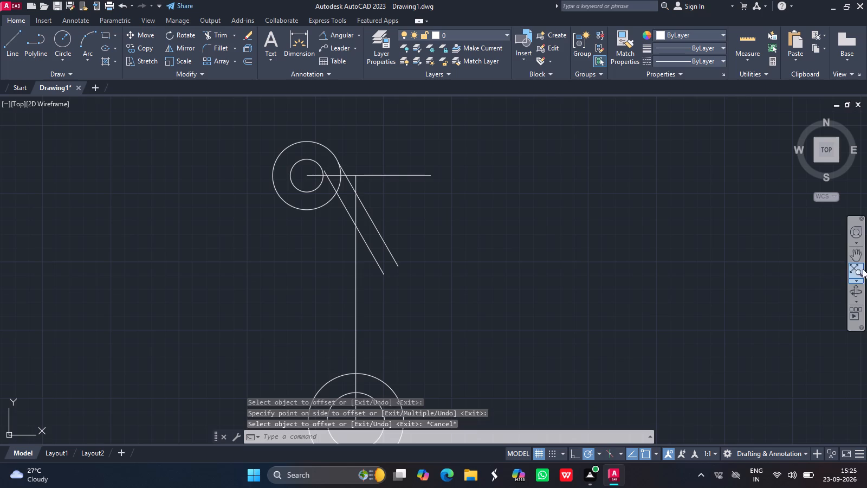
# Extend the inner (offset) slanted line beyond its lower end with a new line segment at 300°.
pyautogui.click(862, 255)
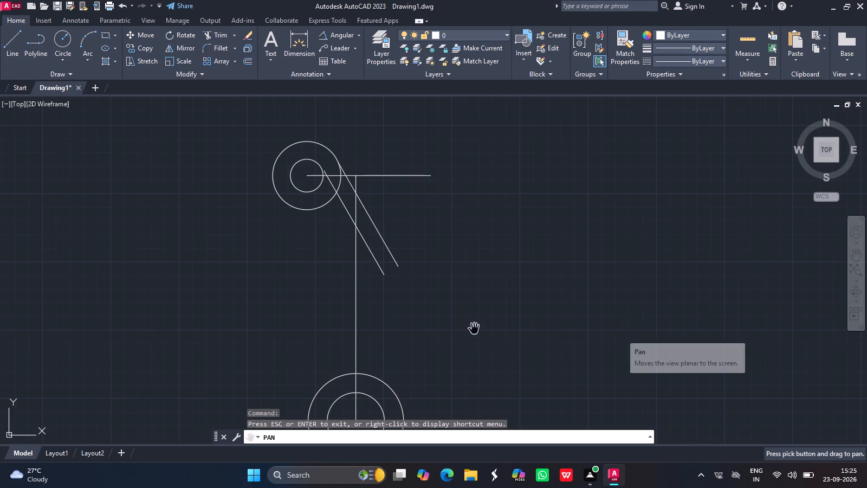
pyautogui.moveTo(329, 303); pyautogui.dragTo(322, 259)
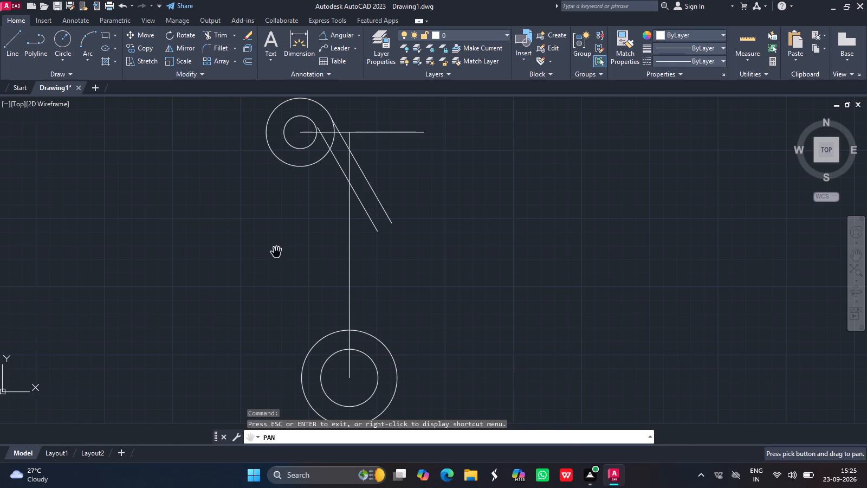
pyautogui.press('Escape')
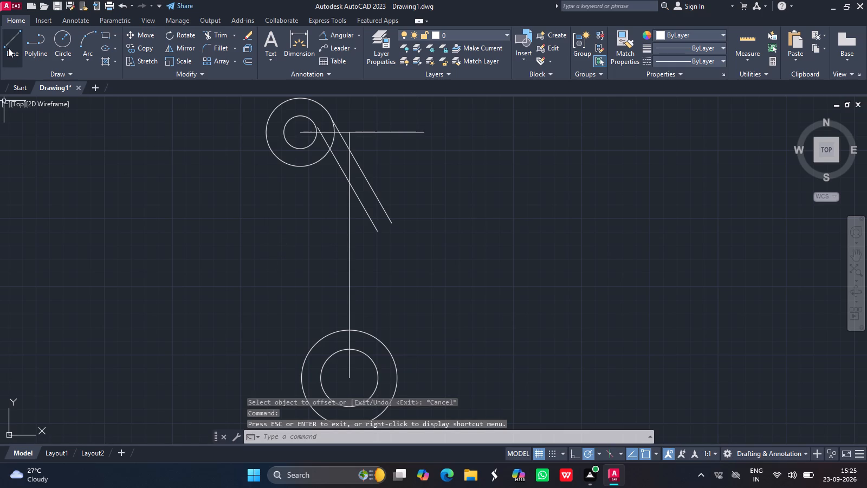
pyautogui.click(8, 48)
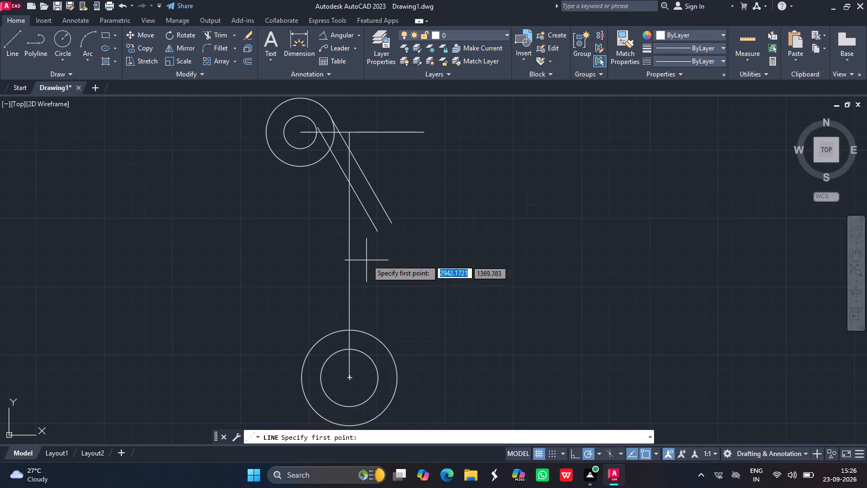
pyautogui.moveTo(380, 229); pyautogui.dragTo(406, 268)
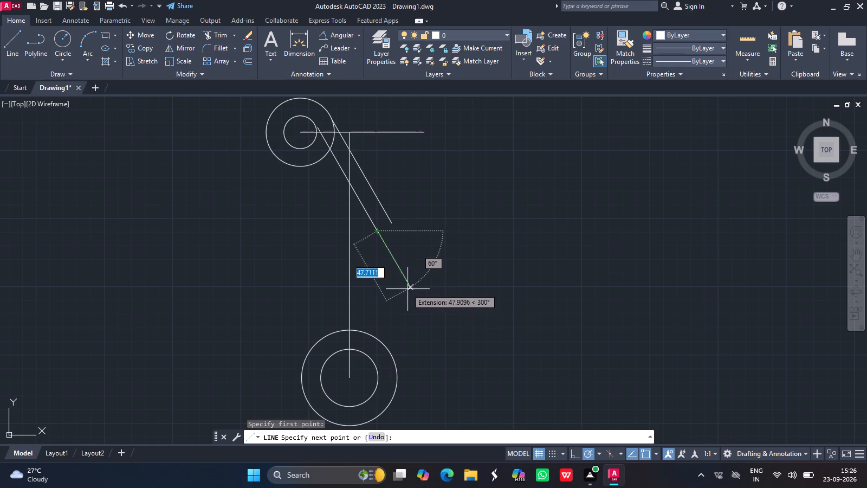
pyautogui.click(404, 285)
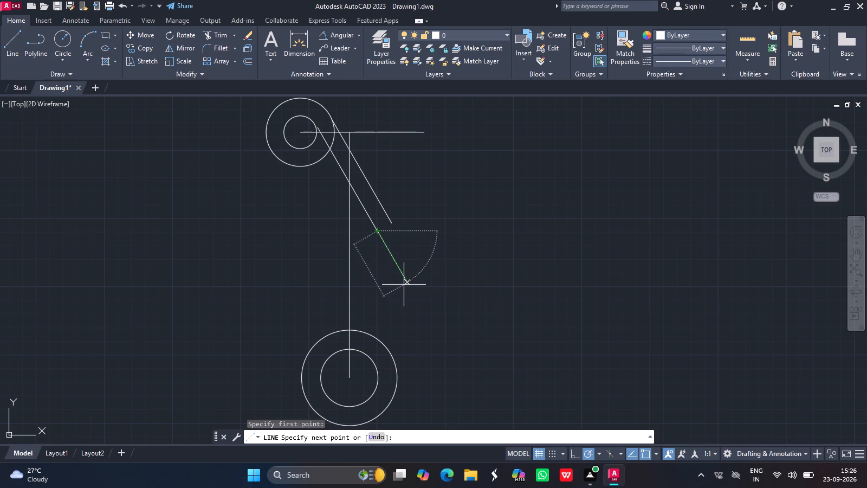
pyautogui.press('Return')
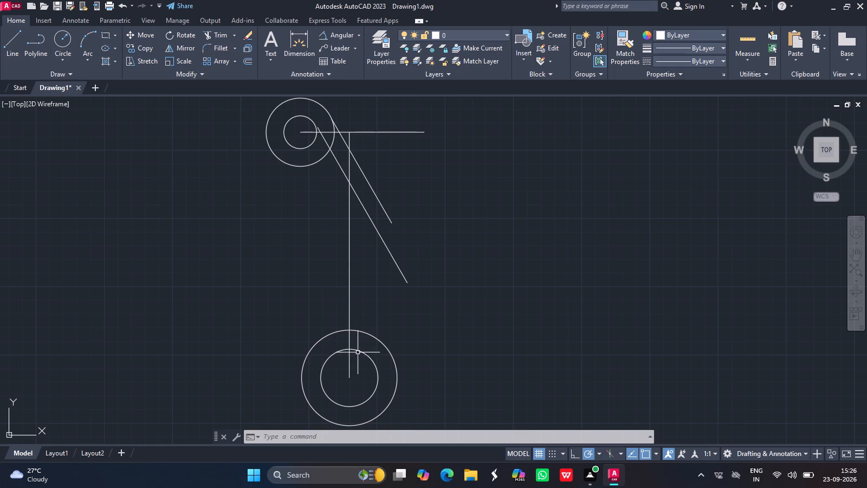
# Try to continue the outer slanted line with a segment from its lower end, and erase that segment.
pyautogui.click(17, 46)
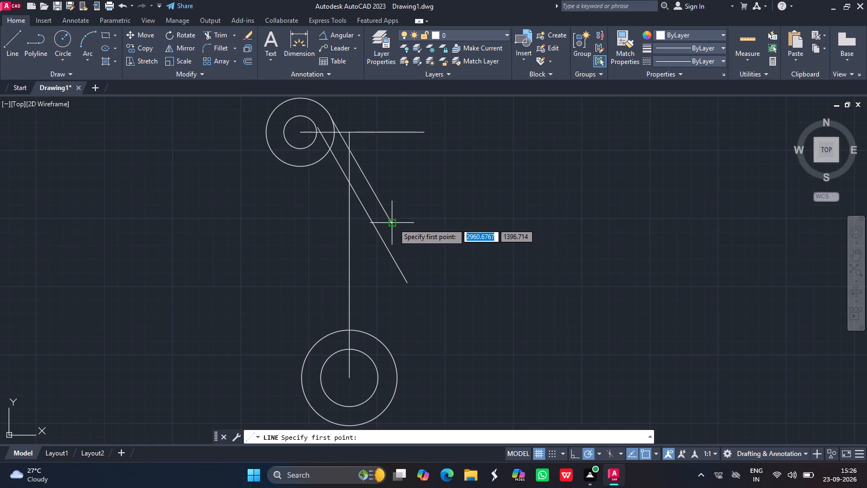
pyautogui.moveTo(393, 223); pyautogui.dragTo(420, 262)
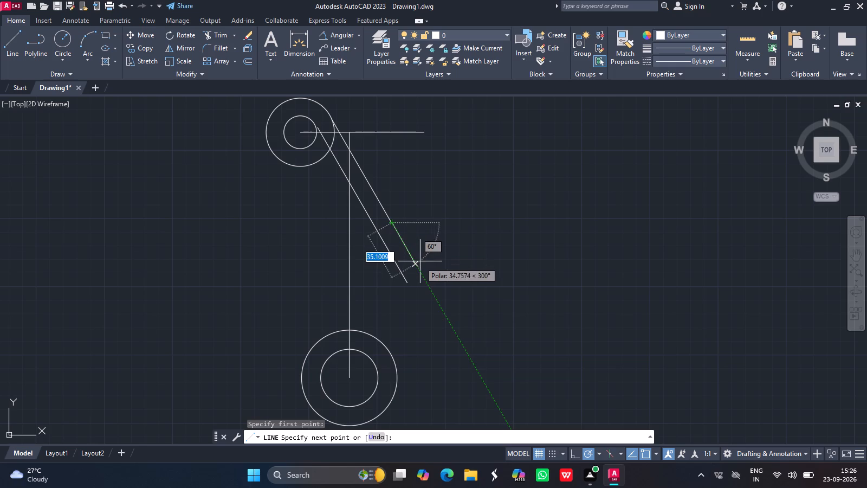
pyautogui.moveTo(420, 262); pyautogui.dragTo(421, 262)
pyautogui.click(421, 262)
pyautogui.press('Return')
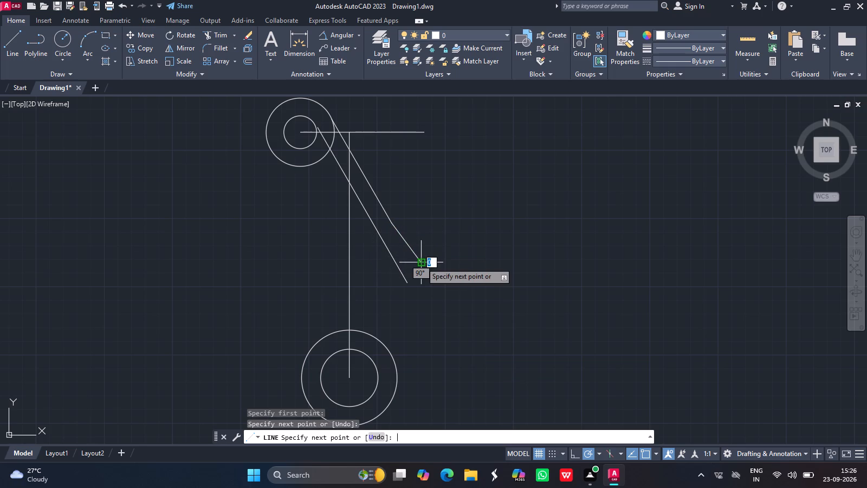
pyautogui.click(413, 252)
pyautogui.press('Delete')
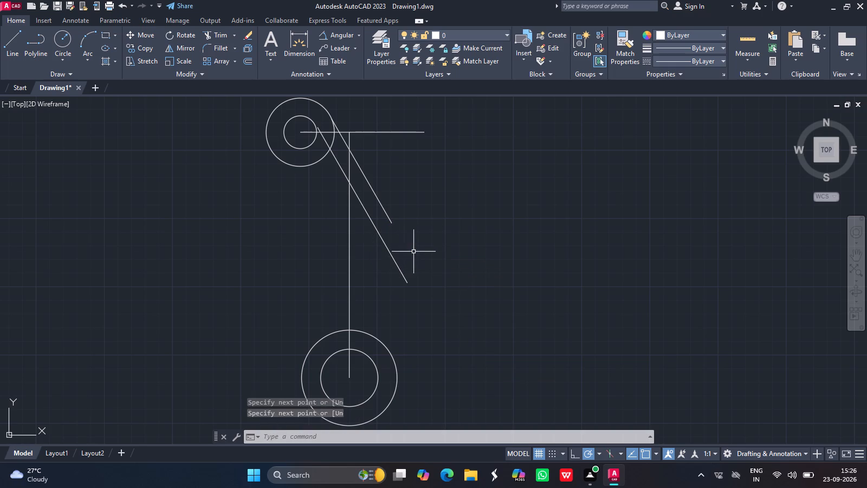
# Extend the outer slanted line with a line from its lower end at 300°, stopping near the inner line's end level.
pyautogui.click(10, 40)
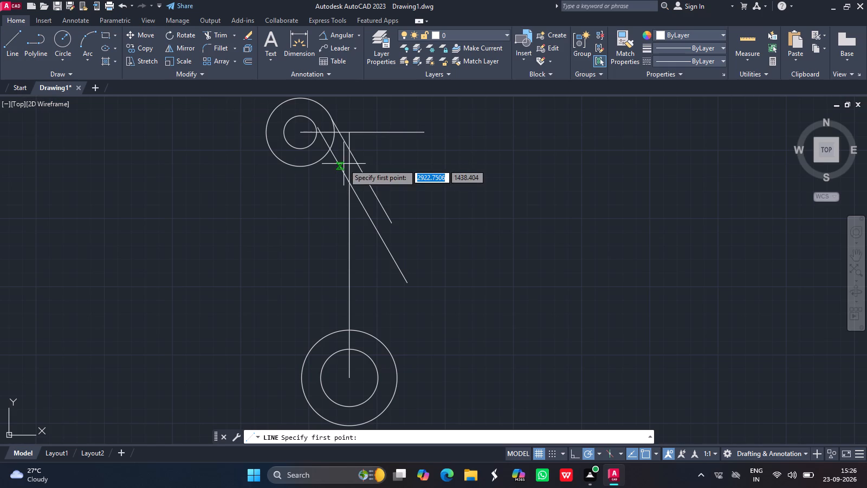
pyautogui.moveTo(394, 223); pyautogui.dragTo(417, 259)
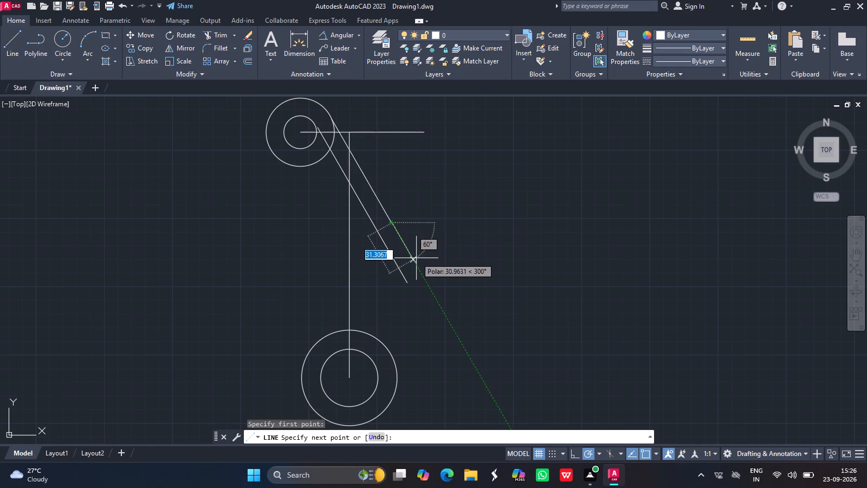
pyautogui.moveTo(417, 259); pyautogui.dragTo(424, 271)
pyautogui.click(424, 271)
pyautogui.press('Return')
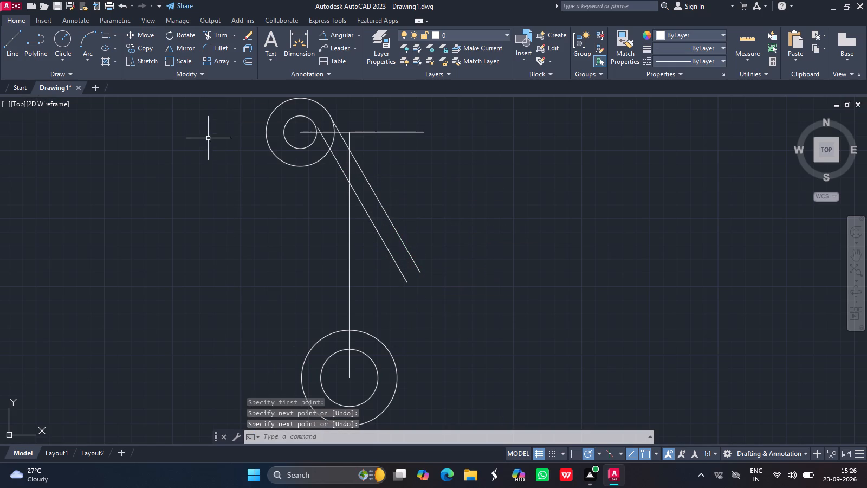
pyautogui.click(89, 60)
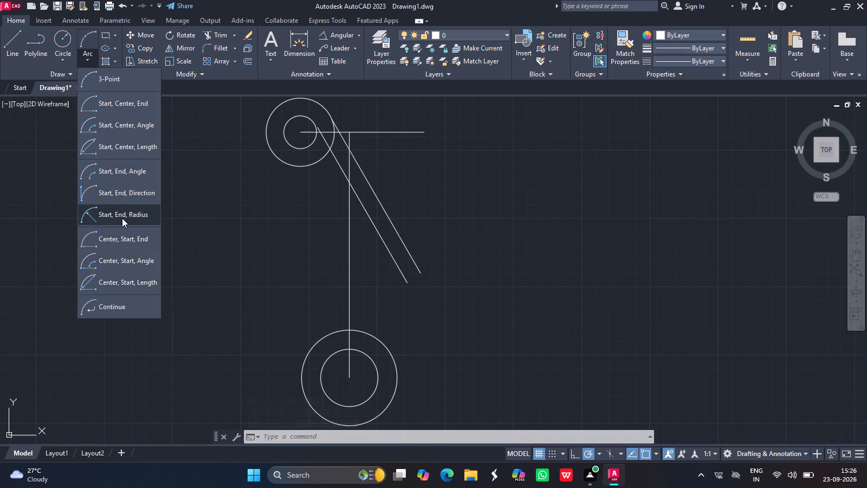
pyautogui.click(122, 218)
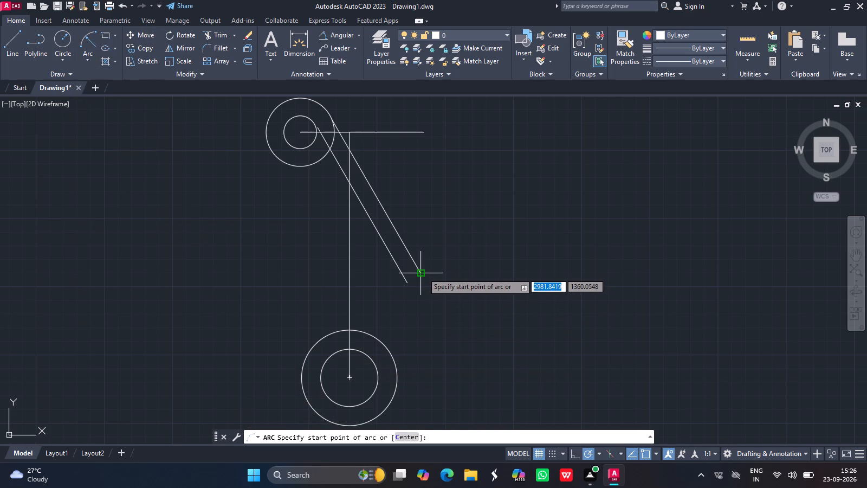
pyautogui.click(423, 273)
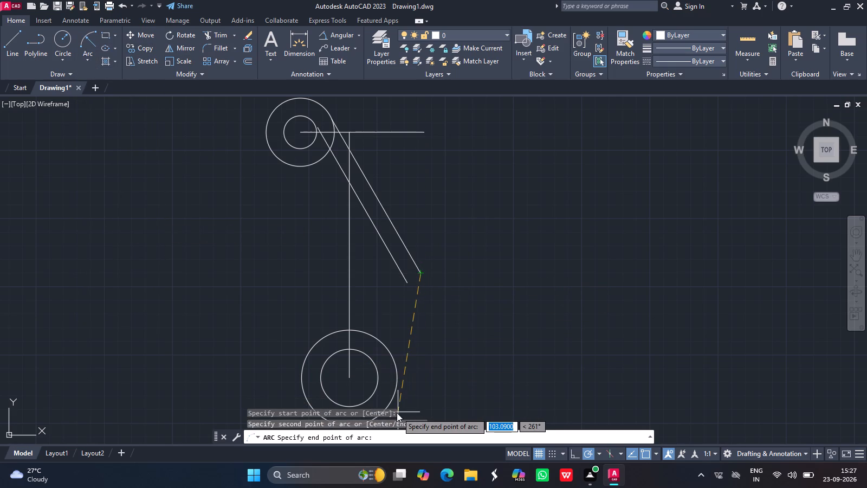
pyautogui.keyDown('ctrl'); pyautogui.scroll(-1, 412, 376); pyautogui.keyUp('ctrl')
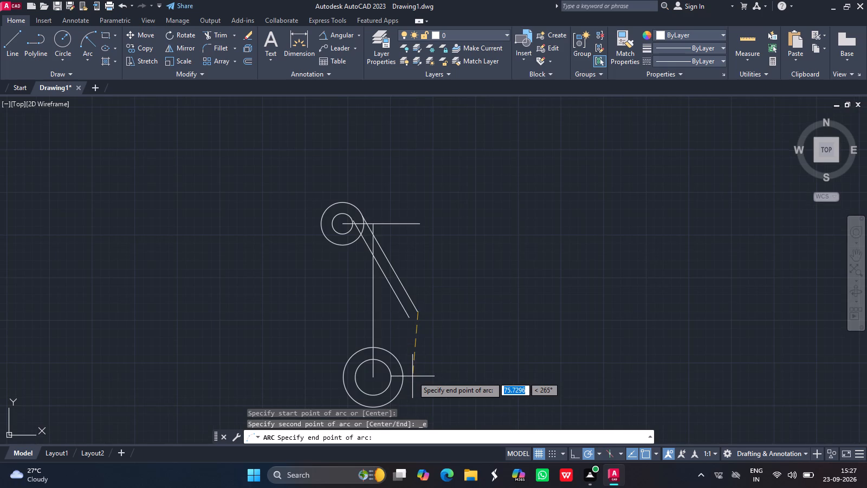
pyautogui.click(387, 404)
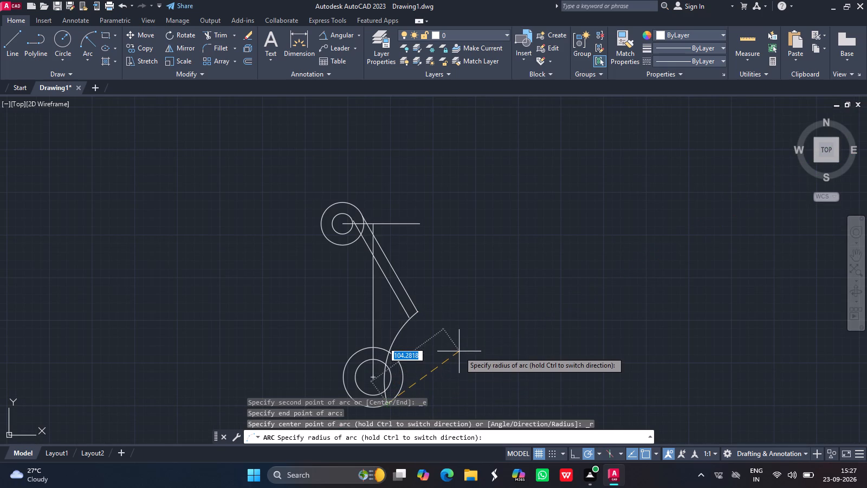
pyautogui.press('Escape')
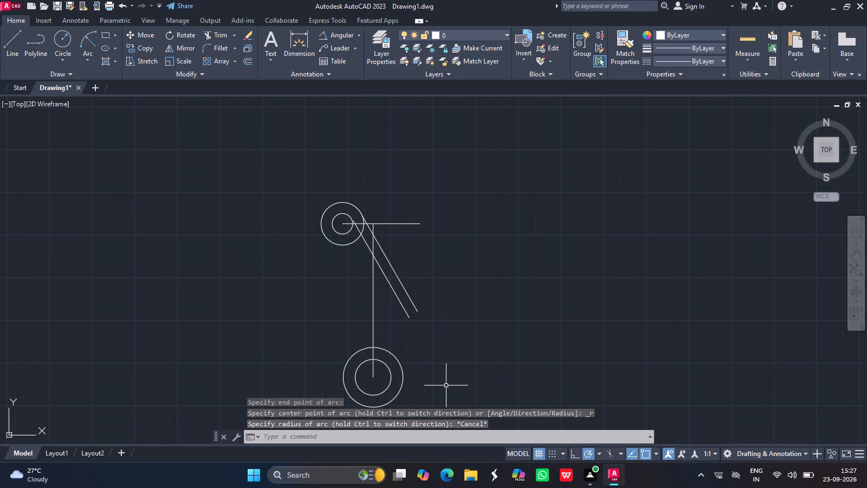
# Draw a Start, End, Radius arc of radius 80 from the lower outer circle's lower-right edge to the outer slanted line's lower end.
pyautogui.click(859, 251)
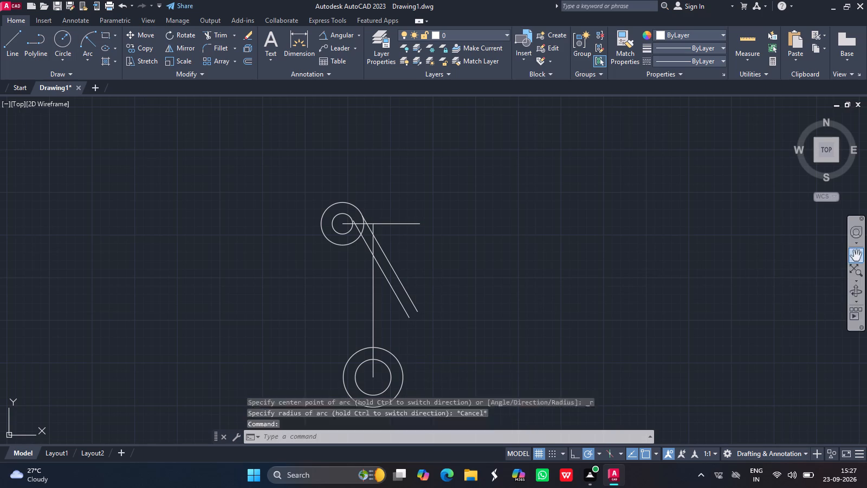
pyautogui.moveTo(372, 287); pyautogui.dragTo(363, 238)
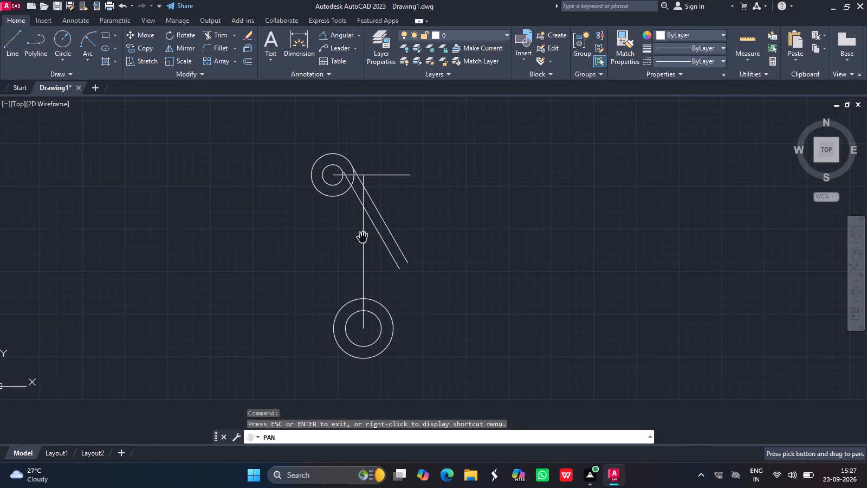
pyautogui.press('Escape')
pyautogui.click(89, 36)
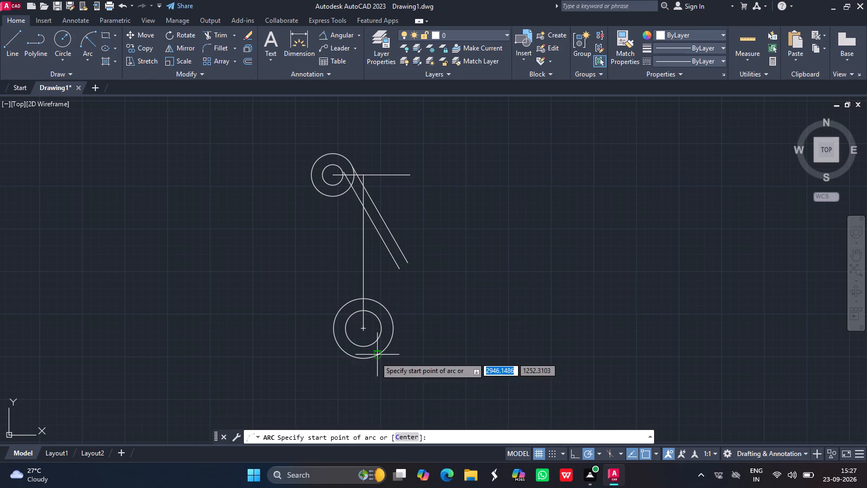
pyautogui.moveTo(375, 357); pyautogui.dragTo(416, 280)
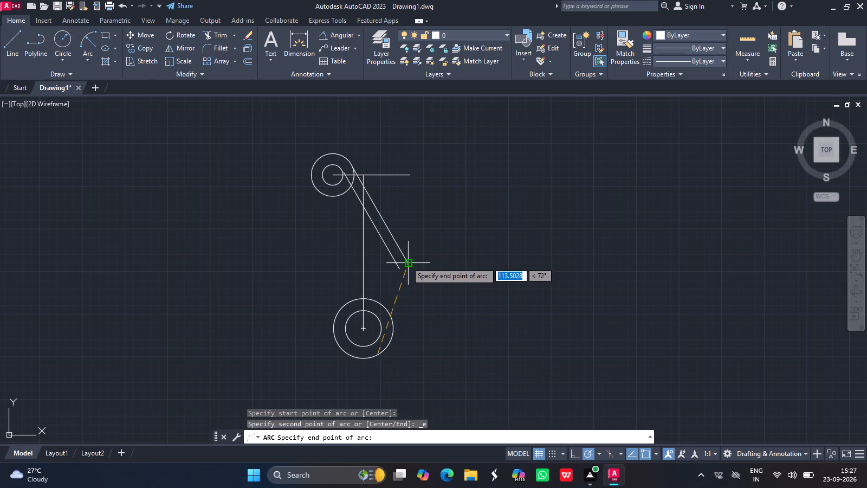
pyautogui.click(406, 262)
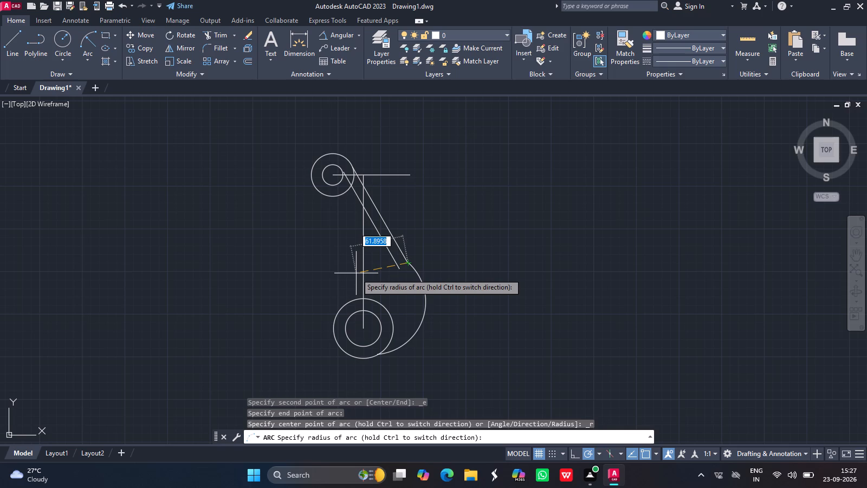
pyautogui.write('80')
pyautogui.press('Return')
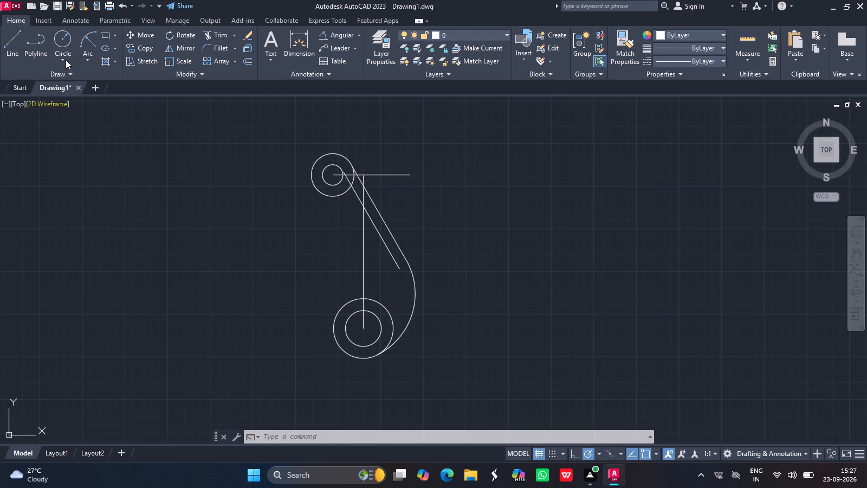
# Draw a circle of radius 16 in the empty area to the left of the part.
pyautogui.click(59, 42)
pyautogui.moveTo(172, 274); pyautogui.dragTo(153, 256)
pyautogui.write('16')
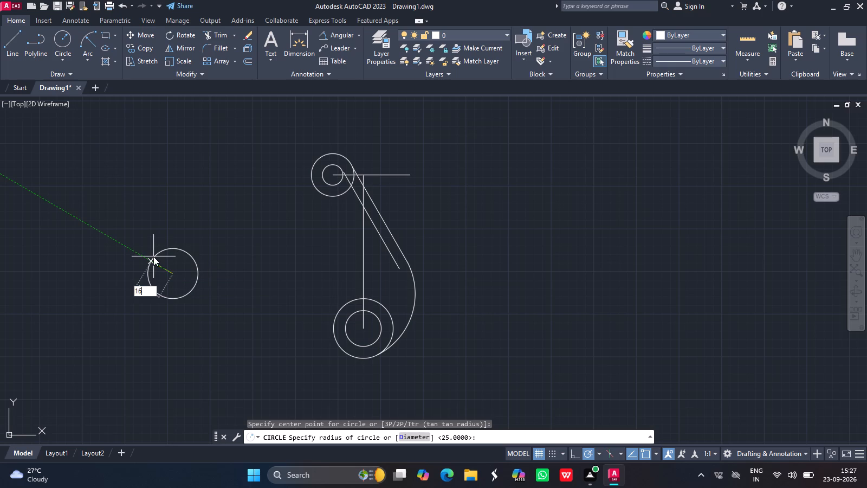
pyautogui.press('Return')
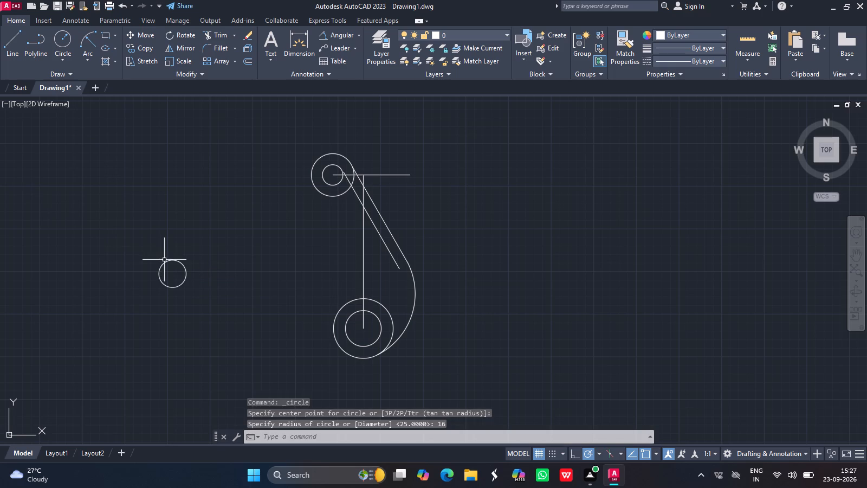
# Move the radius 16 circle by its top quadrant to just left of the inner slanted line's lower end.
pyautogui.click(168, 261)
pyautogui.write('move')
pyautogui.press('Return')
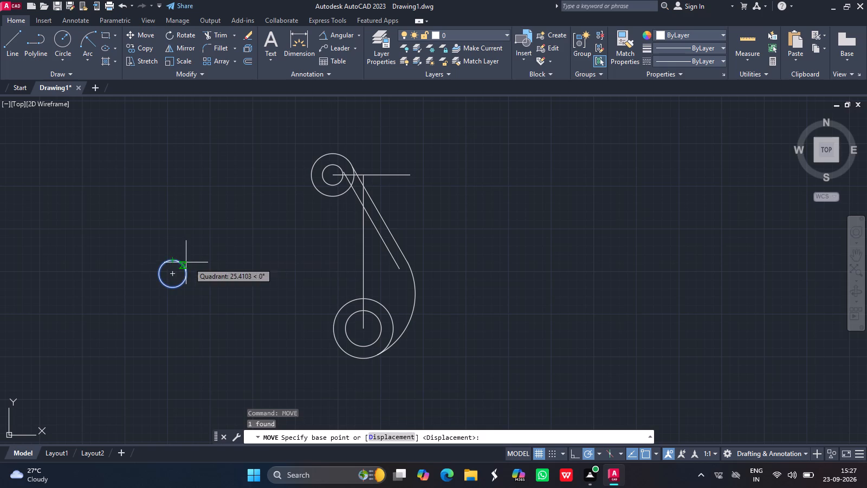
pyautogui.moveTo(172, 258); pyautogui.dragTo(276, 259)
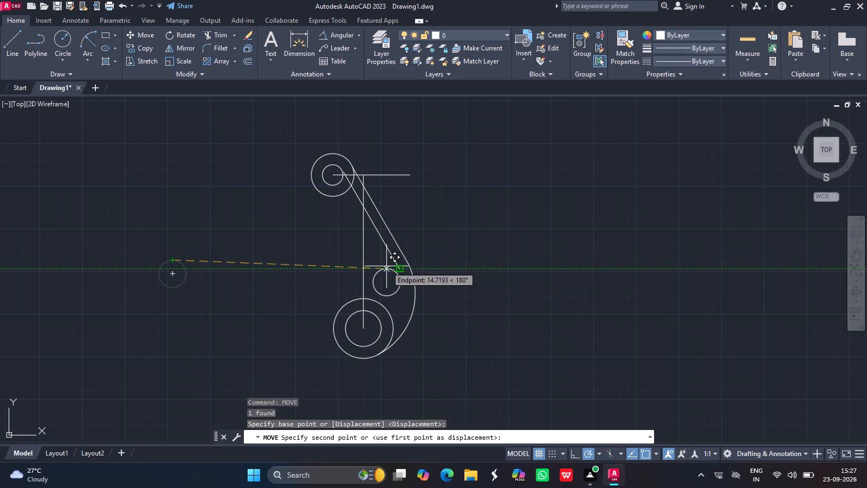
pyautogui.click(387, 263)
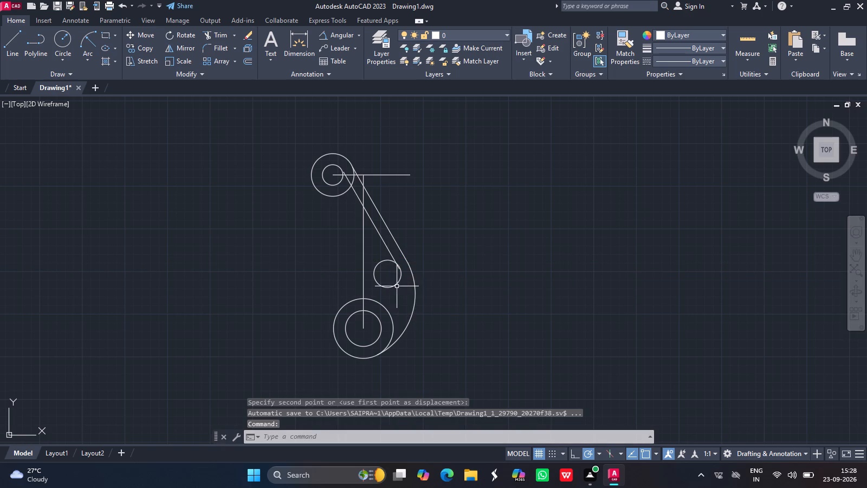
# Move the radius 16 circle slightly left and down so its upper-right edge touches the inner slanted line's lower end.
pyautogui.hscroll(1, 386, 255)
pyautogui.hscroll(-1, 386, 255)
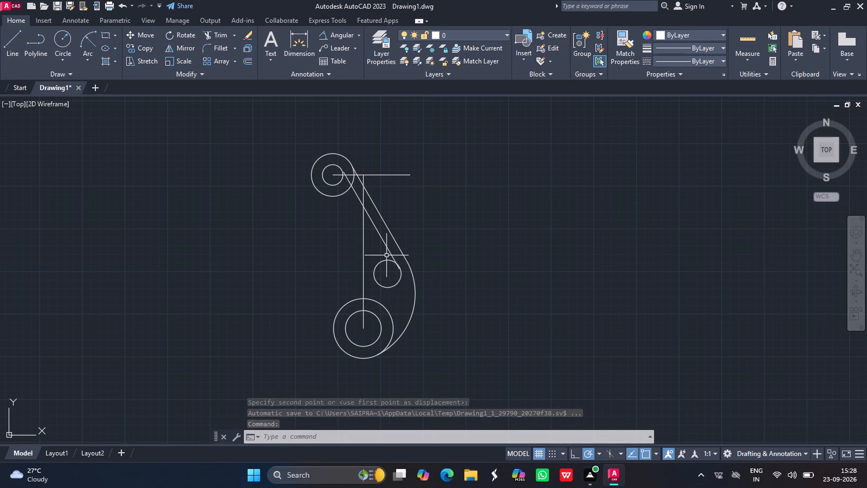
pyautogui.hscroll(1, 386, 255)
pyautogui.keyDown('ctrl'); pyautogui.scroll(2, 386, 255); pyautogui.keyUp('ctrl')
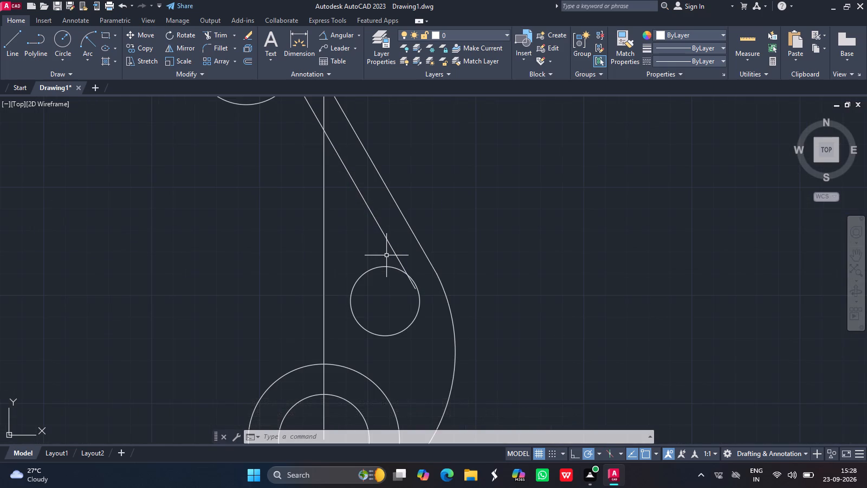
pyautogui.keyDown('ctrl'); pyautogui.scroll(-1, 386, 255); pyautogui.keyUp('ctrl')
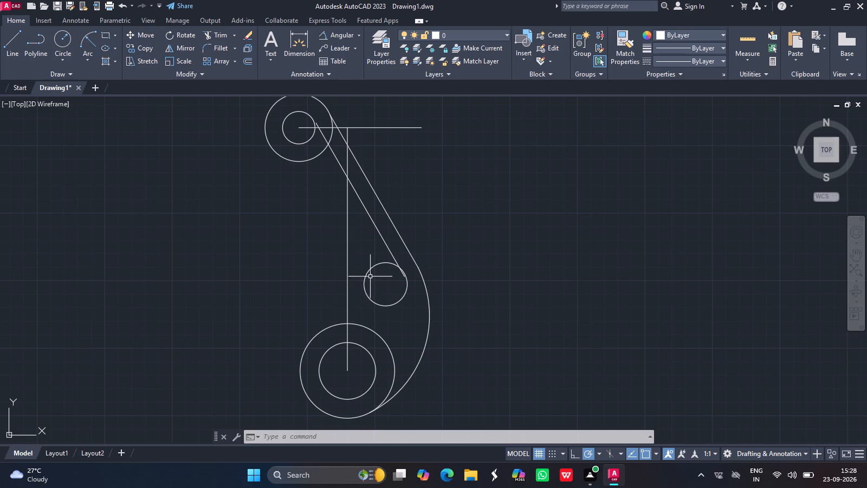
pyautogui.click(374, 265)
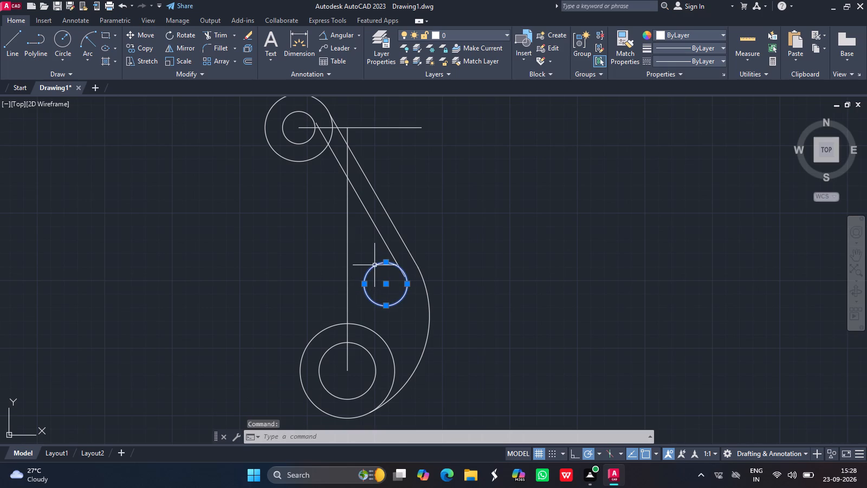
pyautogui.write('move')
pyautogui.press('Return')
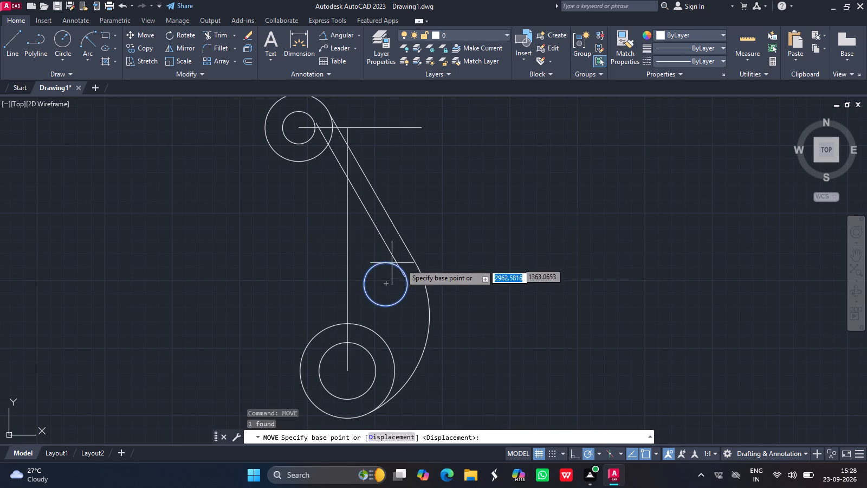
pyautogui.click(406, 277)
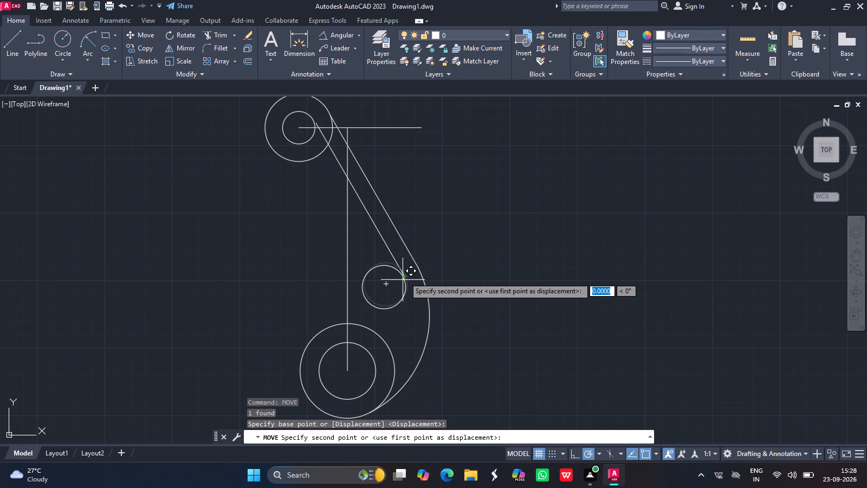
pyautogui.keyDown('ctrl'); pyautogui.scroll(4, 406, 277); pyautogui.keyUp('ctrl')
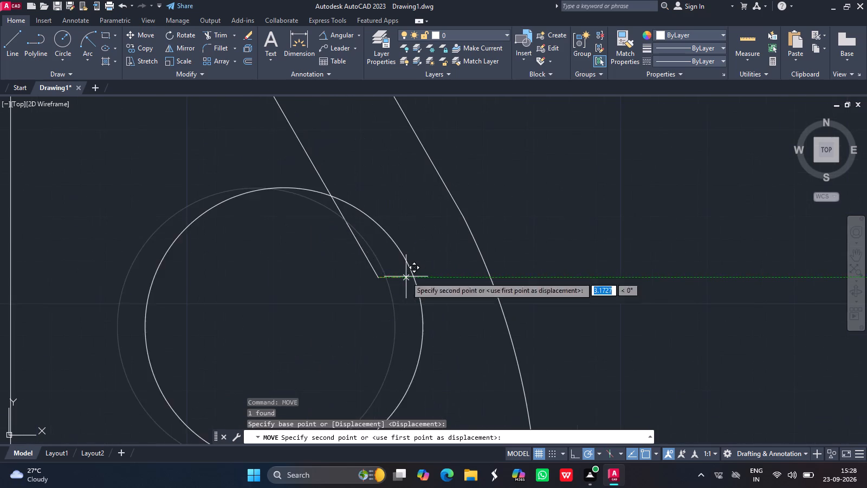
pyautogui.click(371, 281)
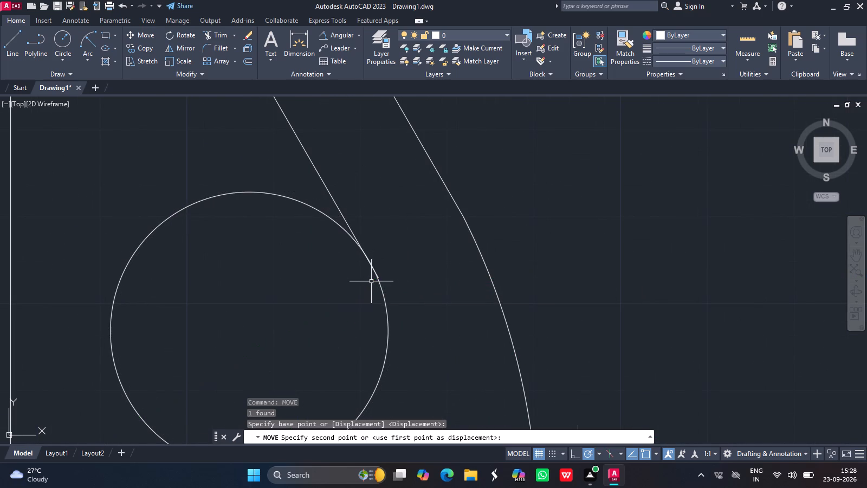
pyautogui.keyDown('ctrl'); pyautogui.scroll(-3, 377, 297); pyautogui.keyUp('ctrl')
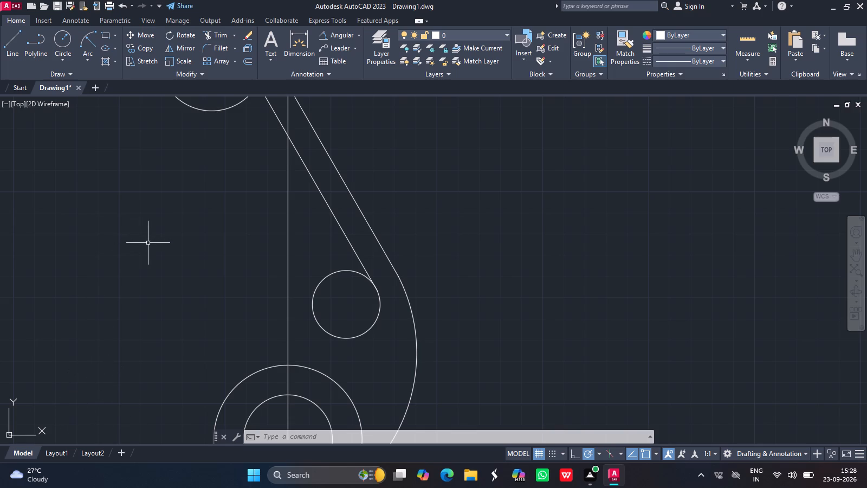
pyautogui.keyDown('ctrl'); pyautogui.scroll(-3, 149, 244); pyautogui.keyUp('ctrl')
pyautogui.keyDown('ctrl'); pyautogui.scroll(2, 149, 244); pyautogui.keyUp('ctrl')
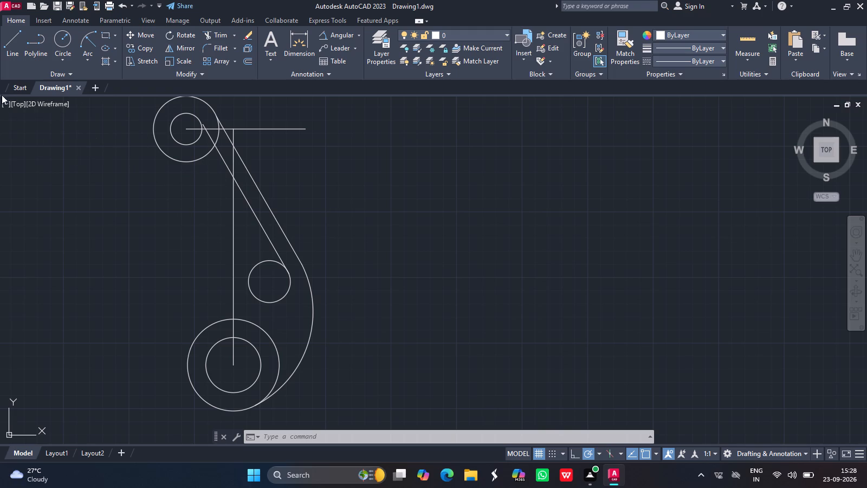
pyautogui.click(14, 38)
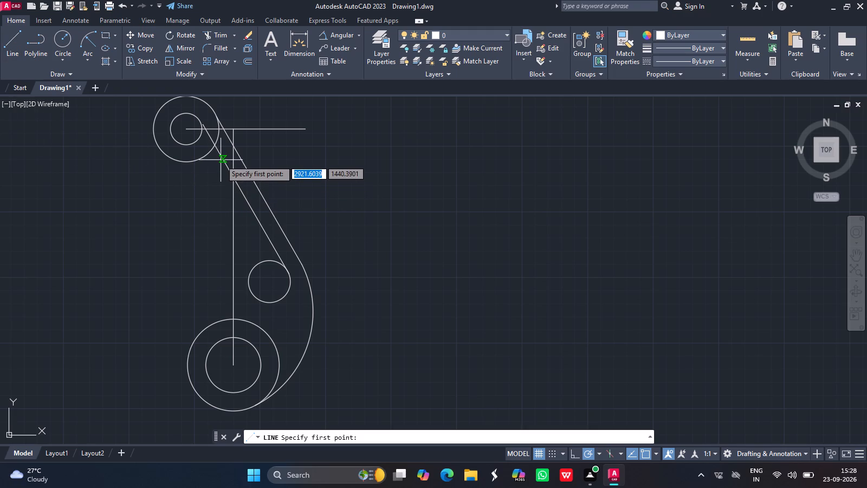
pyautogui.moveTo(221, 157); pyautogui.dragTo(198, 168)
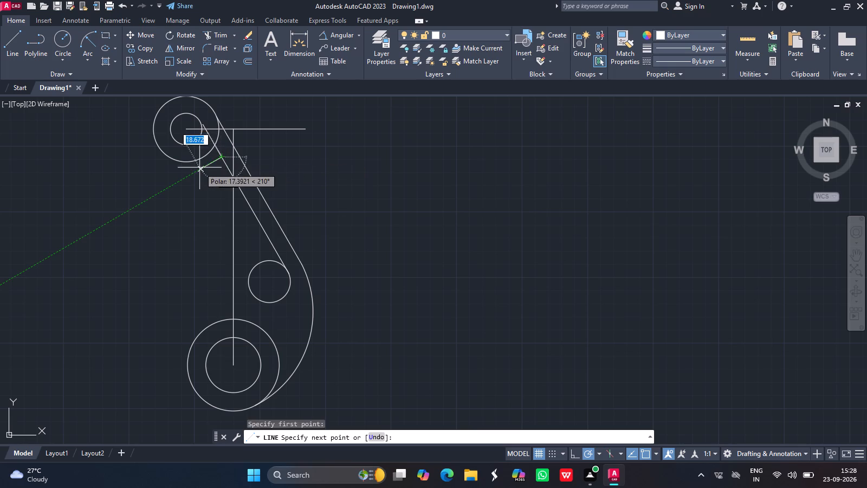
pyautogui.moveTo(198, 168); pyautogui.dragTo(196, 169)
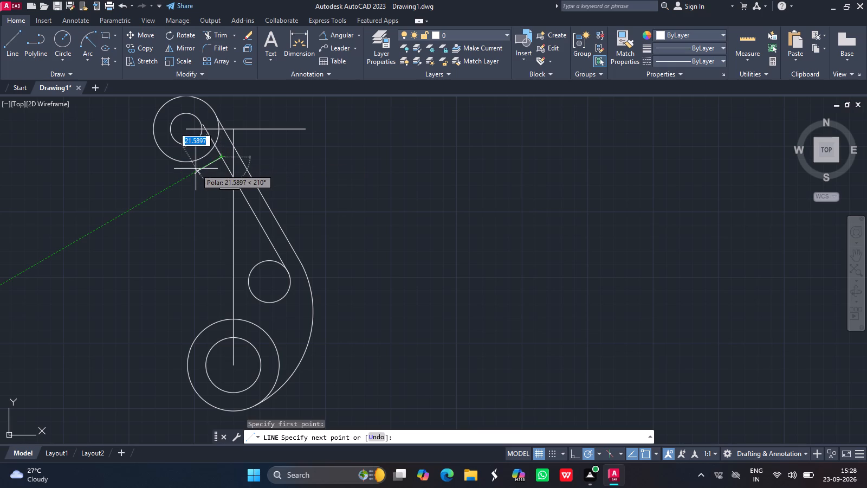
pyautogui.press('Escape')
# Draw a line about 22 long at 210° from the inner slanted line, just below the upper outer circle.
pyautogui.click(12, 42)
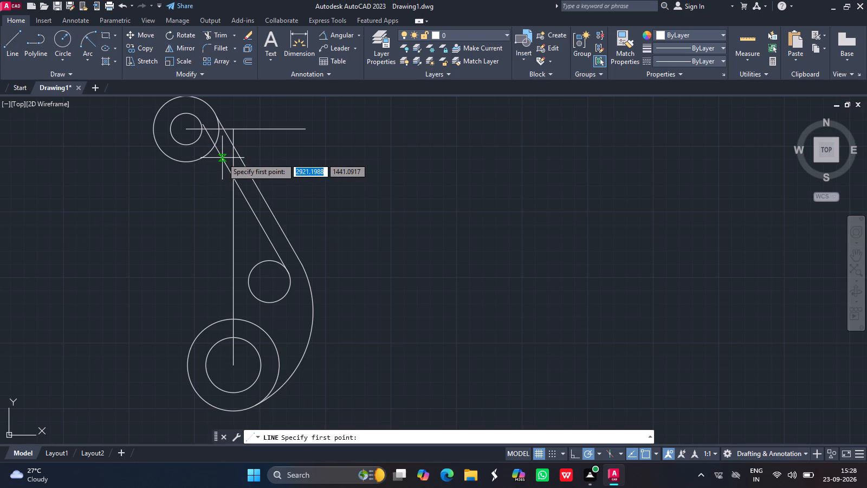
pyautogui.moveTo(222, 158); pyautogui.dragTo(196, 170)
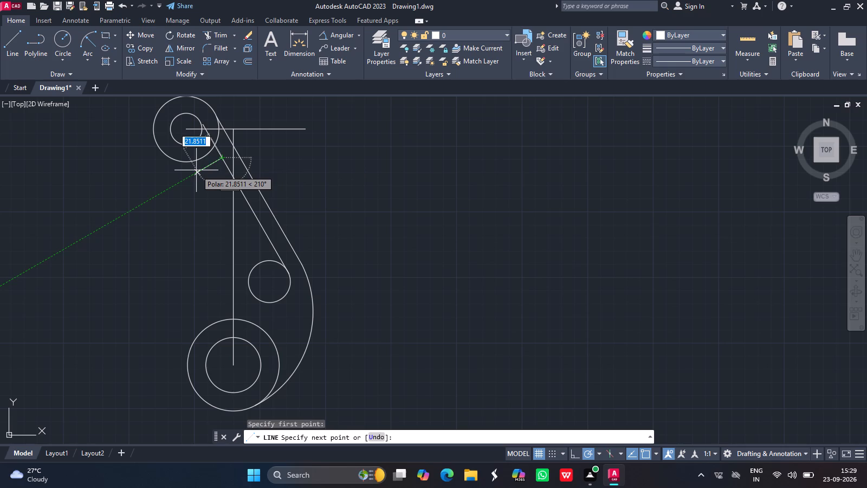
pyautogui.click(196, 170)
pyautogui.press('Return')
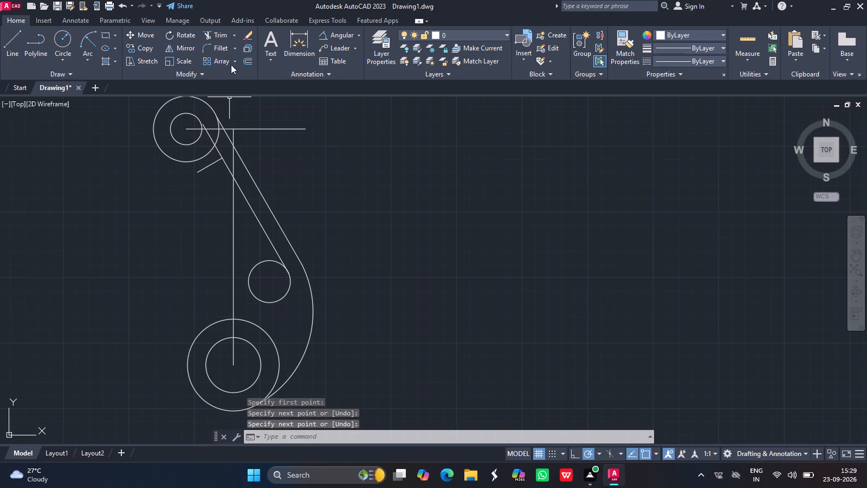
# Fillet the corner between the short 210° line and the inner slanted line with radius 6.
pyautogui.click(222, 49)
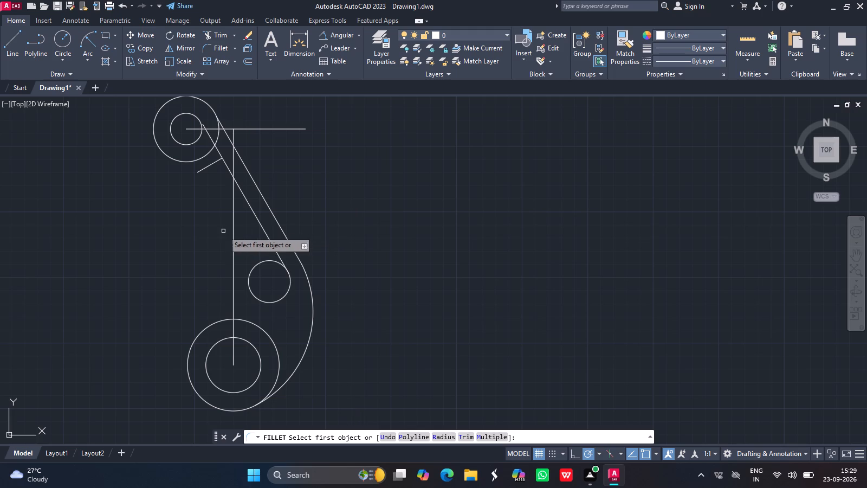
pyautogui.click(442, 439)
pyautogui.press('6')
pyautogui.press('Return')
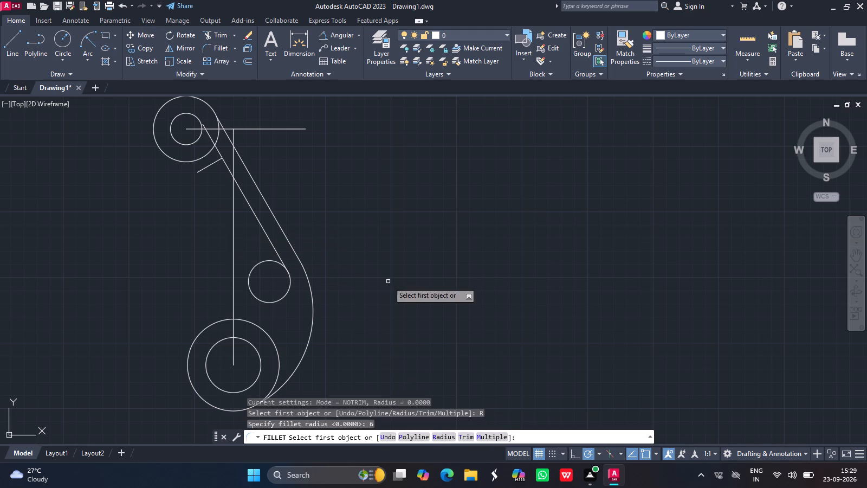
pyautogui.moveTo(210, 166); pyautogui.dragTo(225, 165)
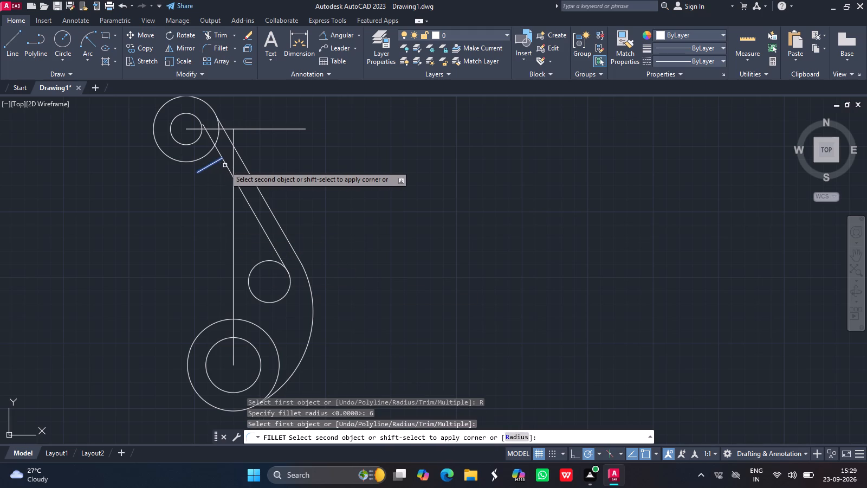
pyautogui.moveTo(225, 165); pyautogui.dragTo(228, 166)
pyautogui.click(228, 166)
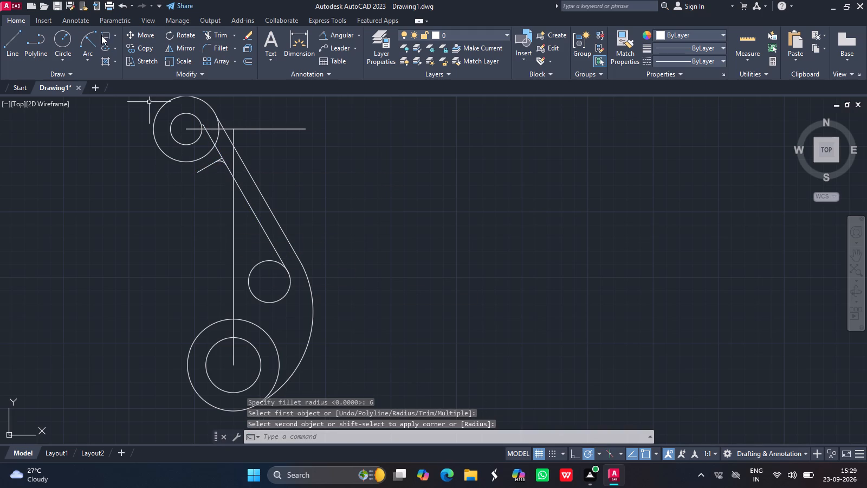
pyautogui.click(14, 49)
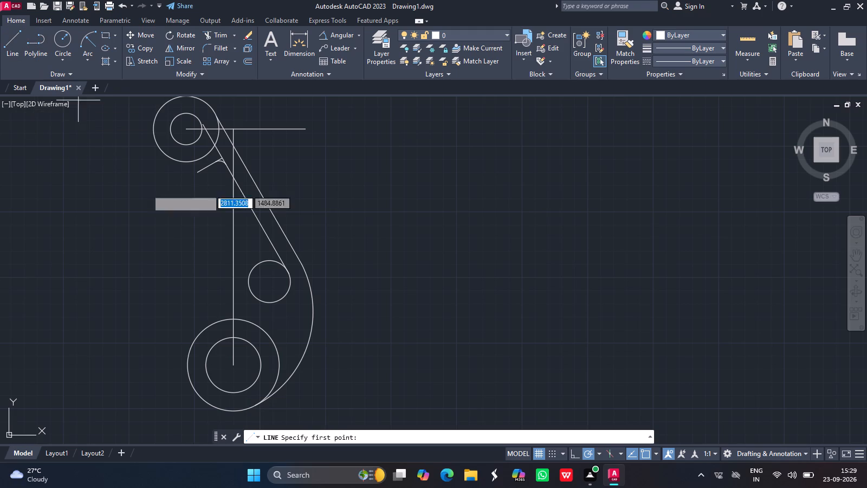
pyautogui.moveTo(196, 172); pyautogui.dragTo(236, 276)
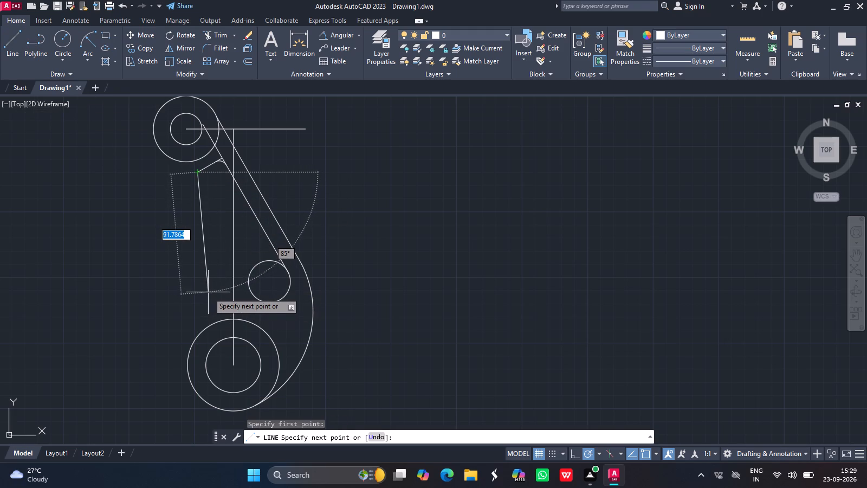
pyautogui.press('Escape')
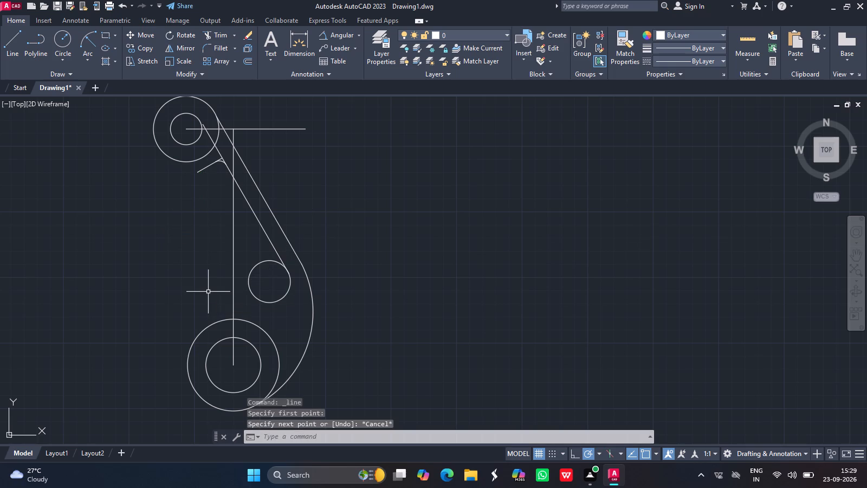
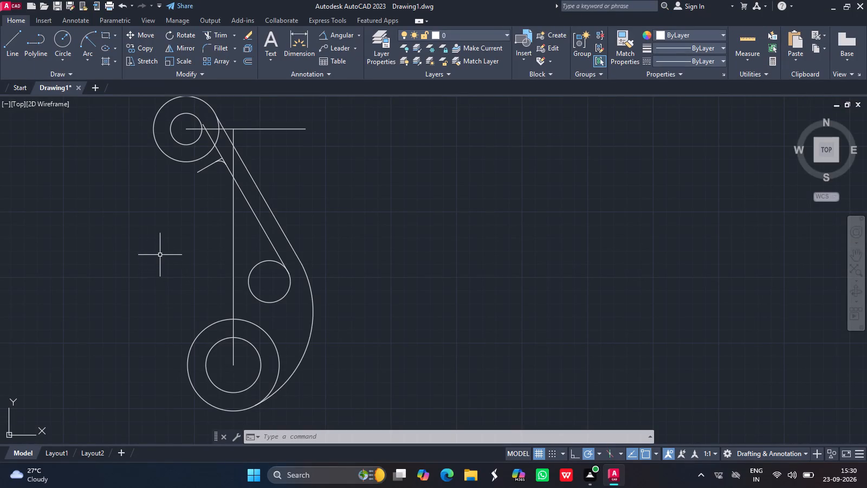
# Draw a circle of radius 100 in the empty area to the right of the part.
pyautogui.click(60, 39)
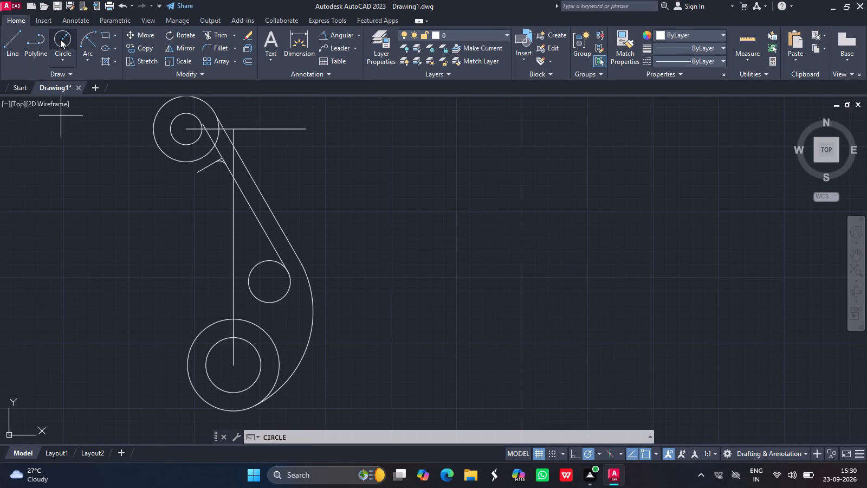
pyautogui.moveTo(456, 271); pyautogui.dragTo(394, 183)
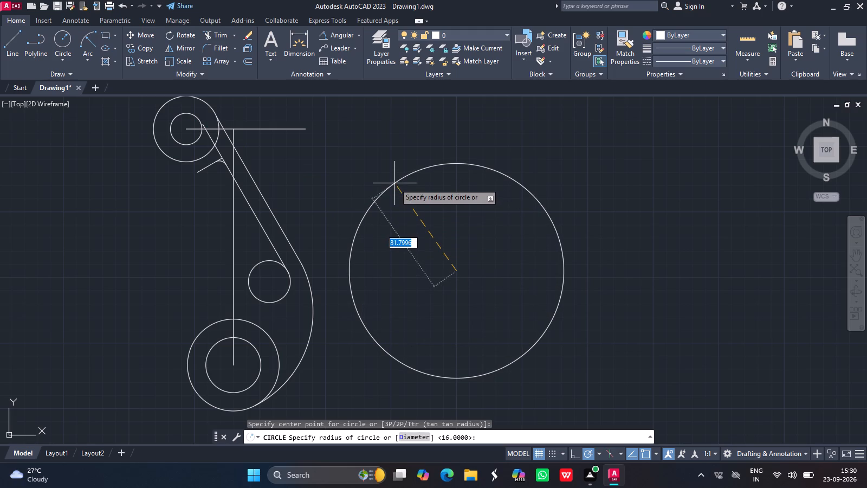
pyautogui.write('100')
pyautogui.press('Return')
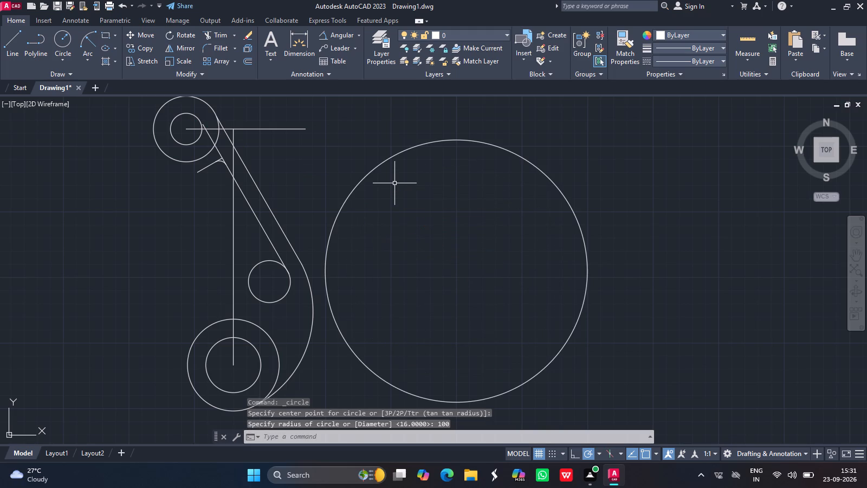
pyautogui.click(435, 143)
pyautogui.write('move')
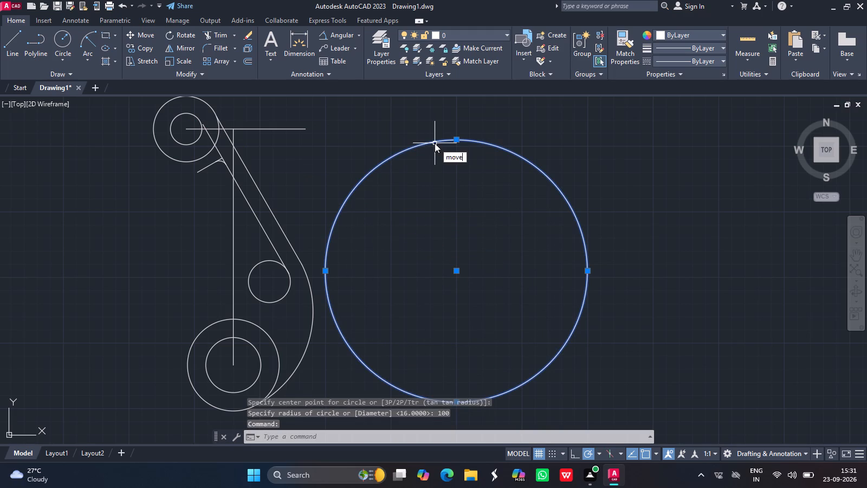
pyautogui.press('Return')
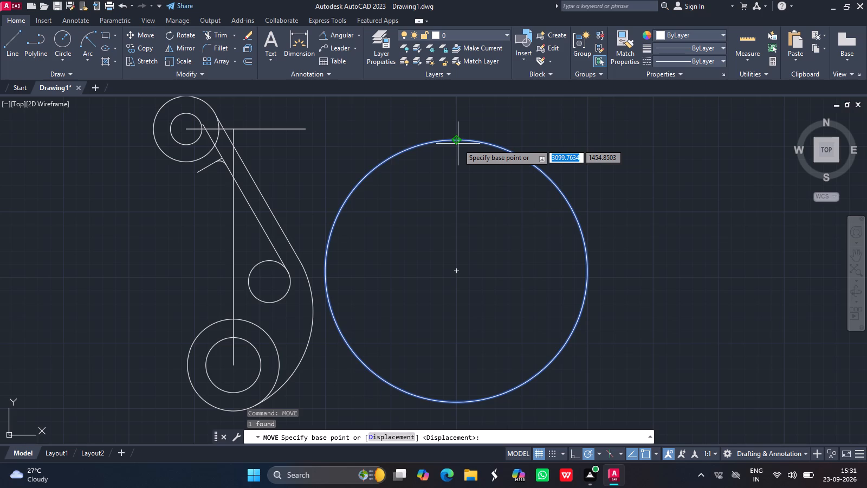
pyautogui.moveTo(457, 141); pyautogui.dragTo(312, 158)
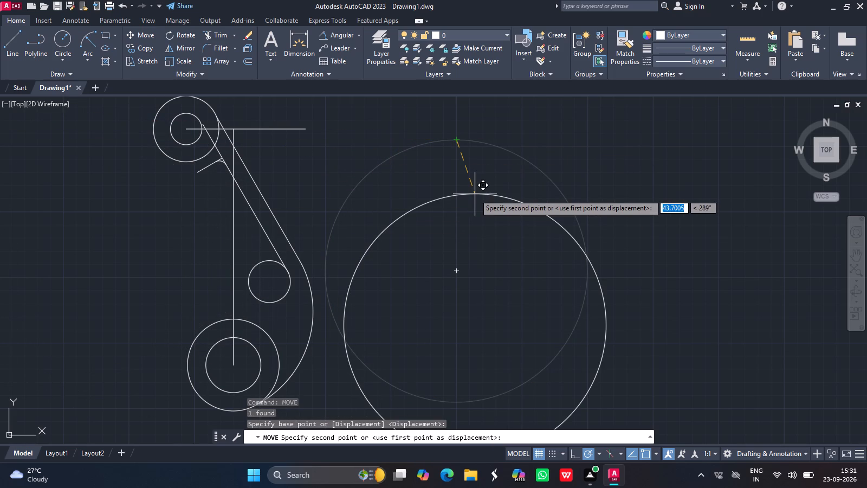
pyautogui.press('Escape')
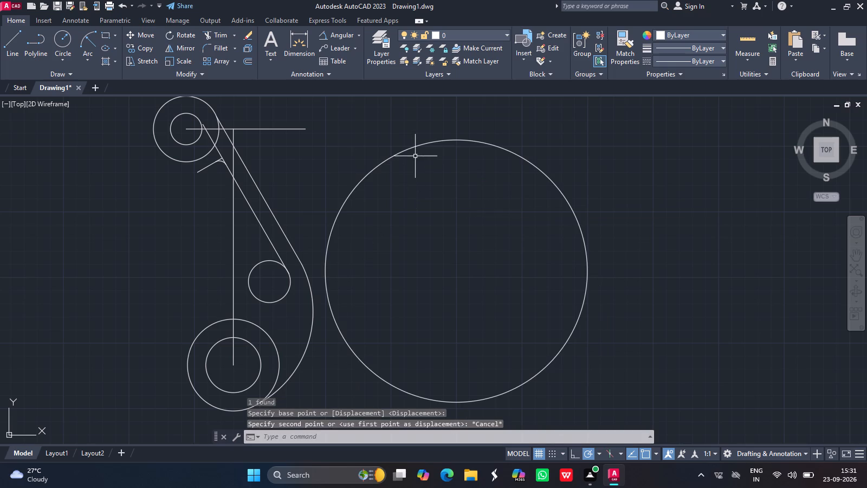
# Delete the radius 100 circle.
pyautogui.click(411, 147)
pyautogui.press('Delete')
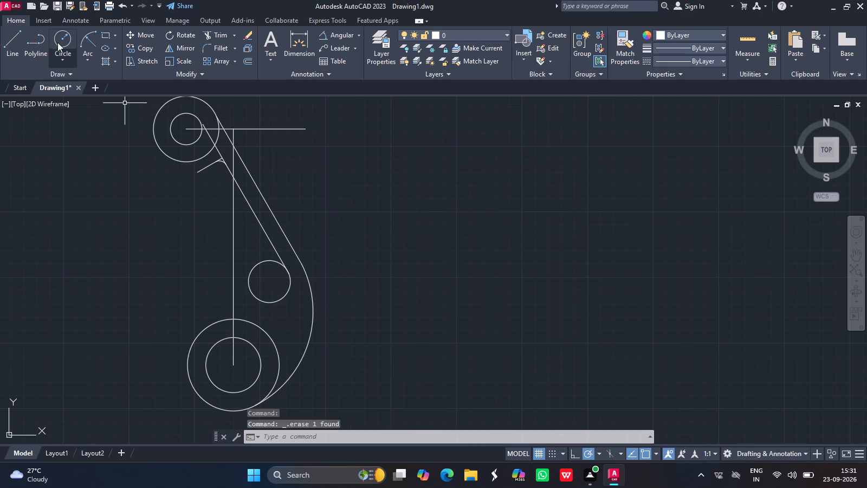
# Draw a circle of radius 180 centred to the right of the part.
pyautogui.click(58, 38)
pyautogui.moveTo(475, 242); pyautogui.dragTo(417, 215)
pyautogui.write('180')
pyautogui.press('Return')
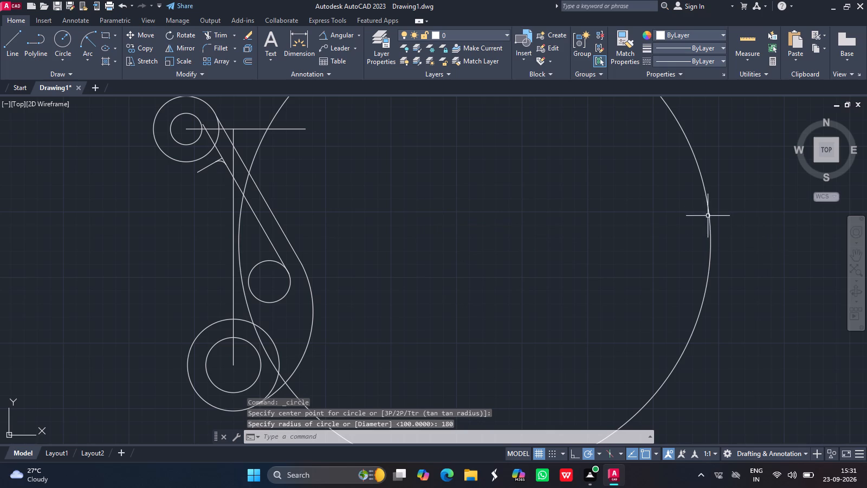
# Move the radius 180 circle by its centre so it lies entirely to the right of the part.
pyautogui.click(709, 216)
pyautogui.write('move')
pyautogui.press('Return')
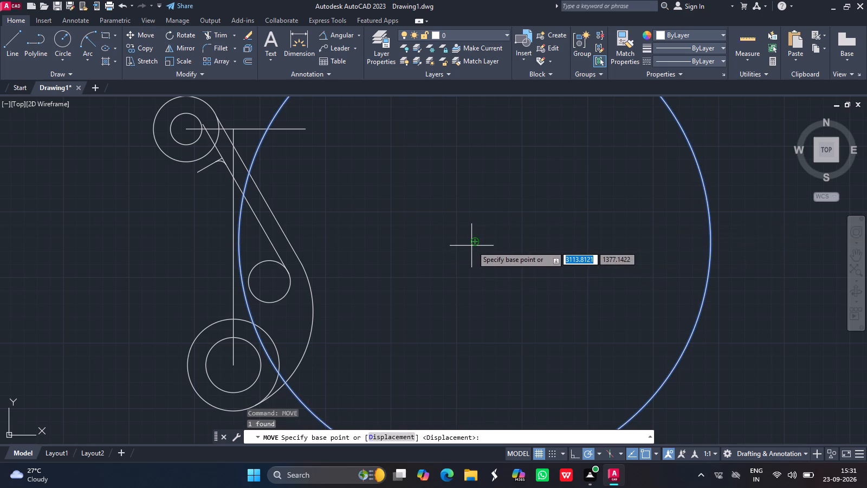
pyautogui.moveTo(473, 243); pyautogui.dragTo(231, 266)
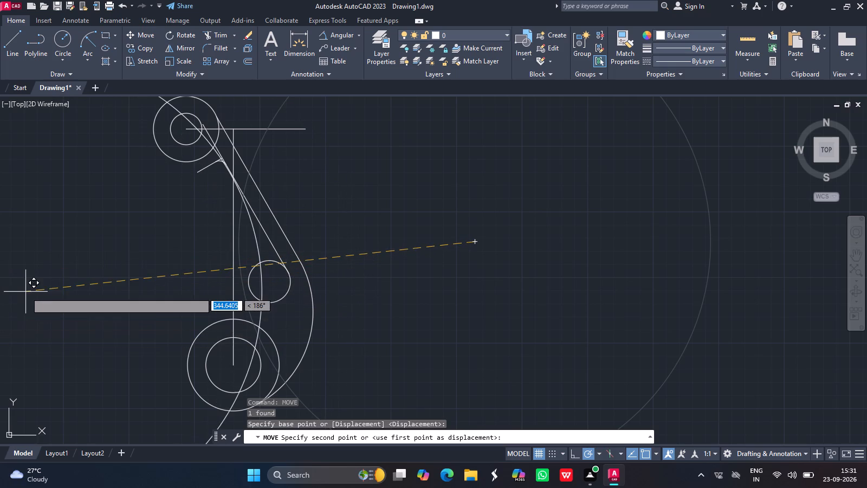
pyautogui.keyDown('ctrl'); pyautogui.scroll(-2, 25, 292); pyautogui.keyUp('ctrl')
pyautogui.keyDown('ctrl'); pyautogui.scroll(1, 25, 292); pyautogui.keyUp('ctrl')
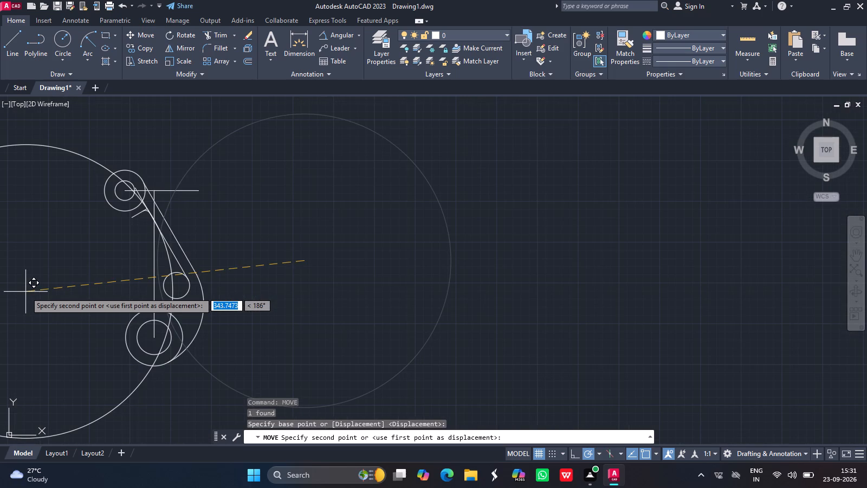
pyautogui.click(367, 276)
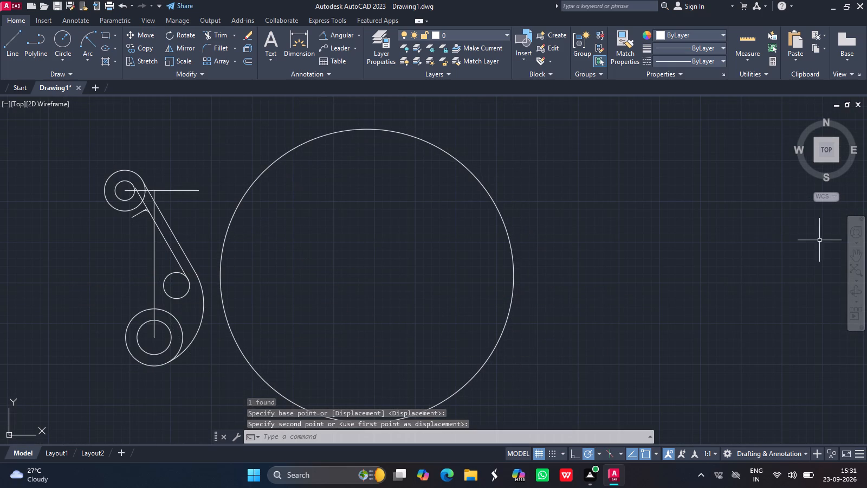
# Move the radius 180 circle by its right quadrant to the part's left side, between the upper and lower outer circles.
pyautogui.click(851, 258)
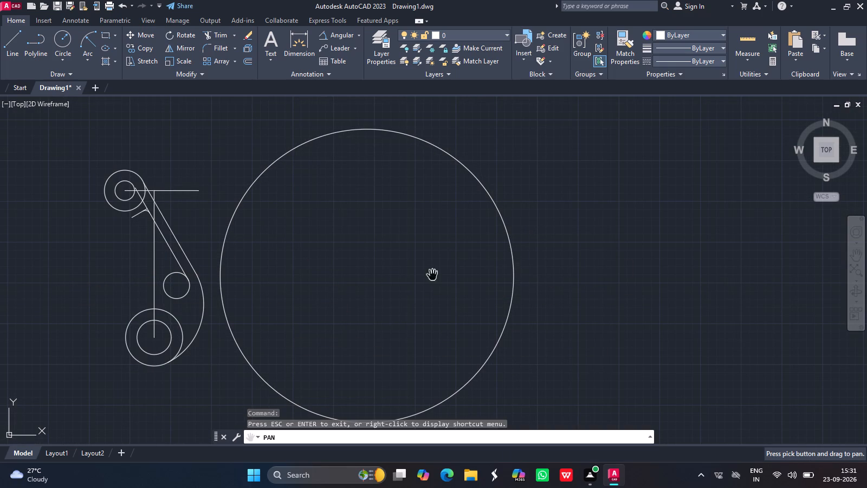
pyautogui.moveTo(249, 265); pyautogui.dragTo(423, 236)
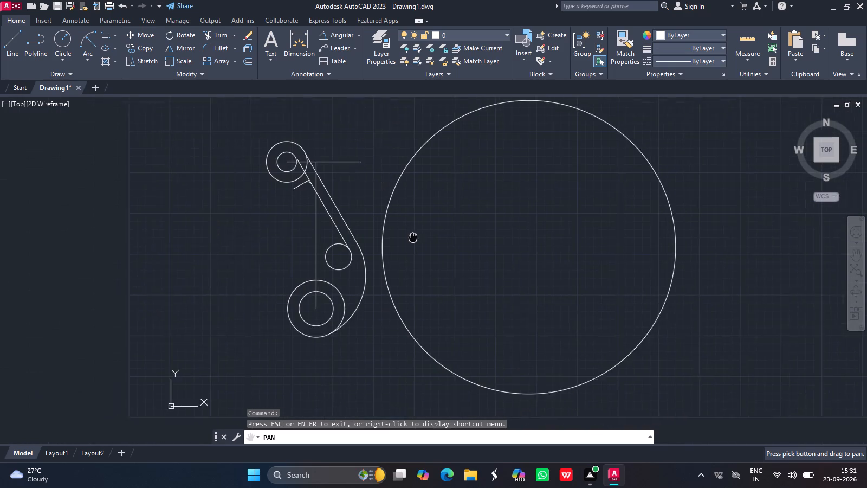
pyautogui.moveTo(423, 236); pyautogui.dragTo(455, 237)
pyautogui.press('Escape')
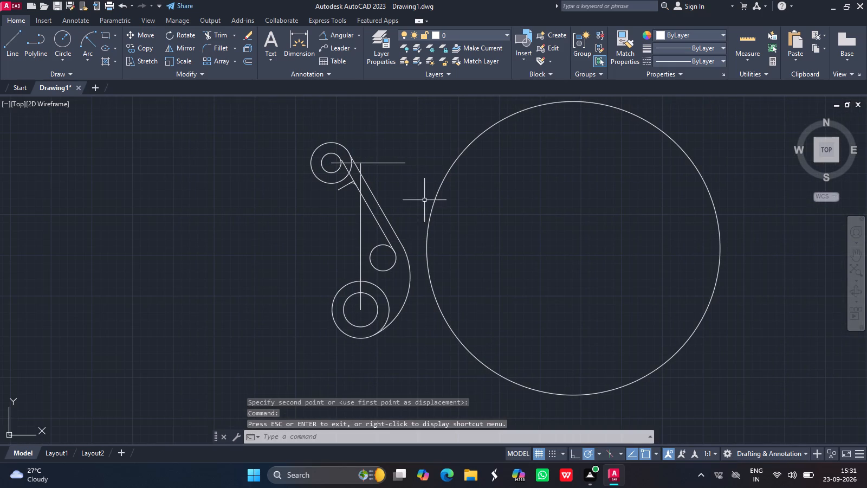
pyautogui.click(433, 204)
pyautogui.write('mov')
pyautogui.press('Return')
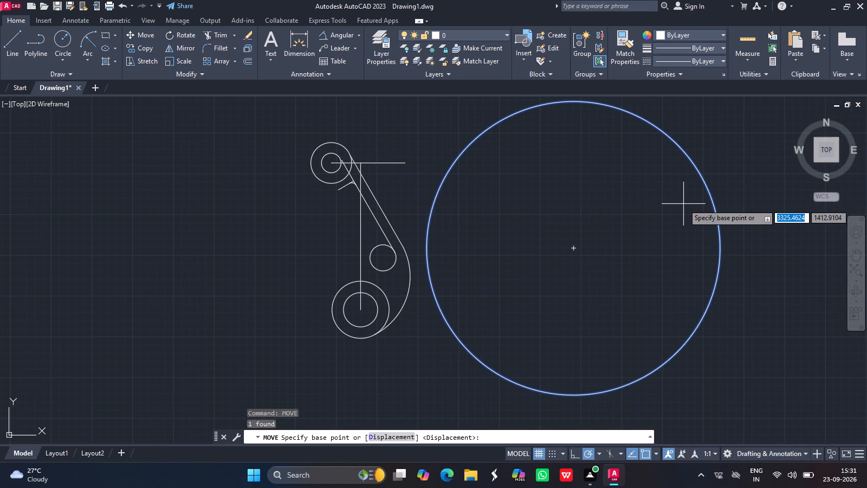
pyautogui.moveTo(723, 252); pyautogui.dragTo(425, 251)
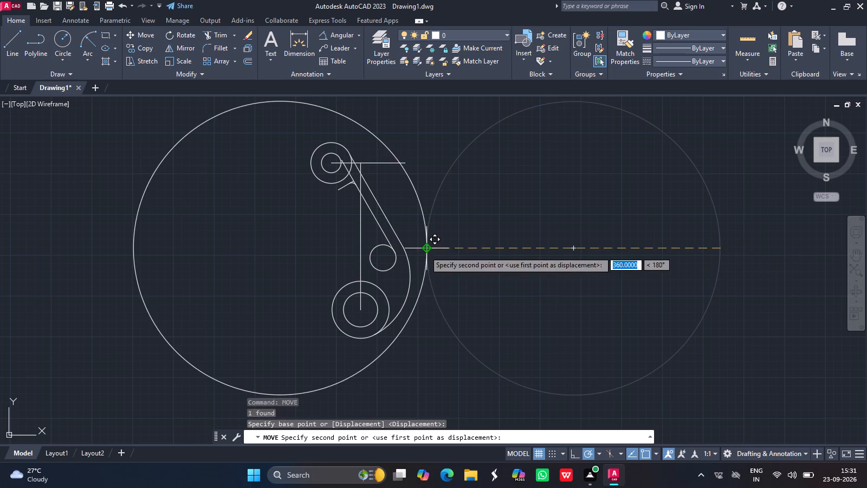
pyautogui.click(339, 258)
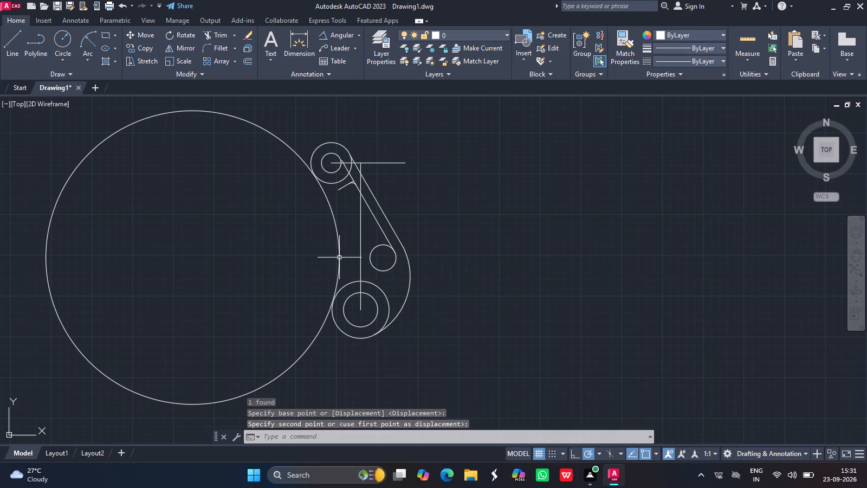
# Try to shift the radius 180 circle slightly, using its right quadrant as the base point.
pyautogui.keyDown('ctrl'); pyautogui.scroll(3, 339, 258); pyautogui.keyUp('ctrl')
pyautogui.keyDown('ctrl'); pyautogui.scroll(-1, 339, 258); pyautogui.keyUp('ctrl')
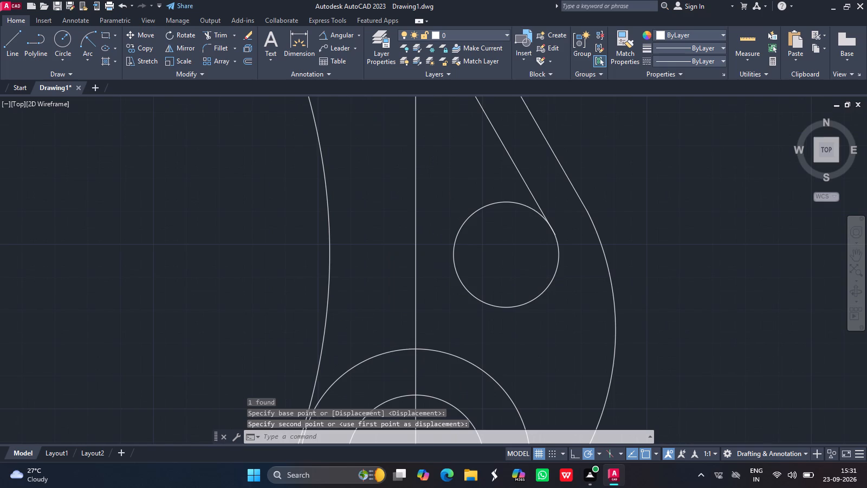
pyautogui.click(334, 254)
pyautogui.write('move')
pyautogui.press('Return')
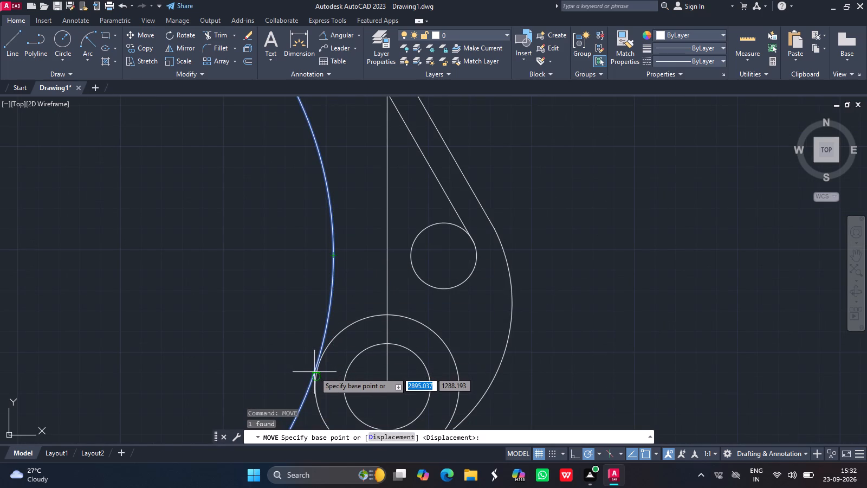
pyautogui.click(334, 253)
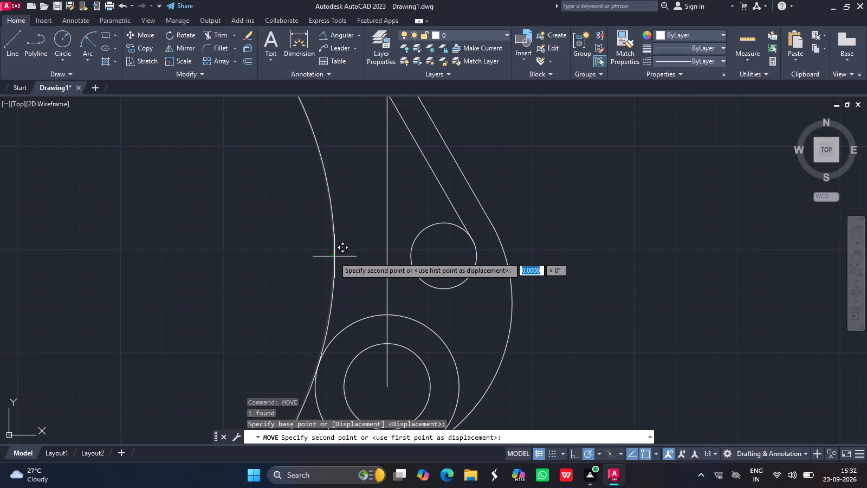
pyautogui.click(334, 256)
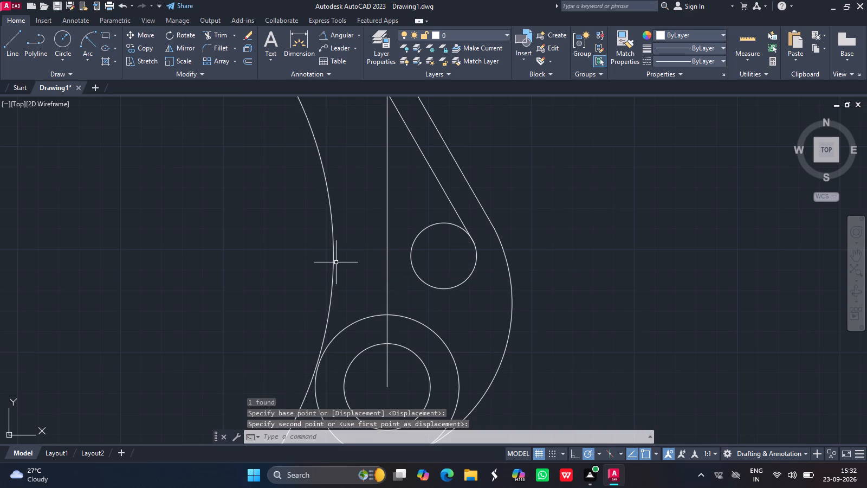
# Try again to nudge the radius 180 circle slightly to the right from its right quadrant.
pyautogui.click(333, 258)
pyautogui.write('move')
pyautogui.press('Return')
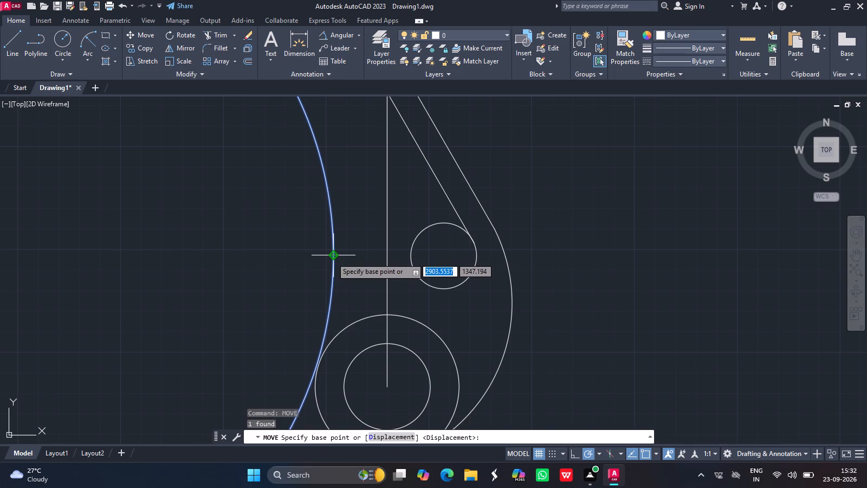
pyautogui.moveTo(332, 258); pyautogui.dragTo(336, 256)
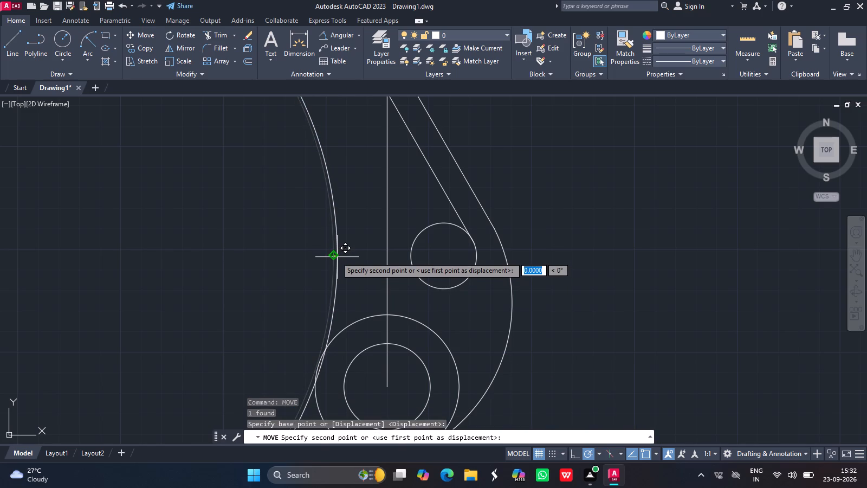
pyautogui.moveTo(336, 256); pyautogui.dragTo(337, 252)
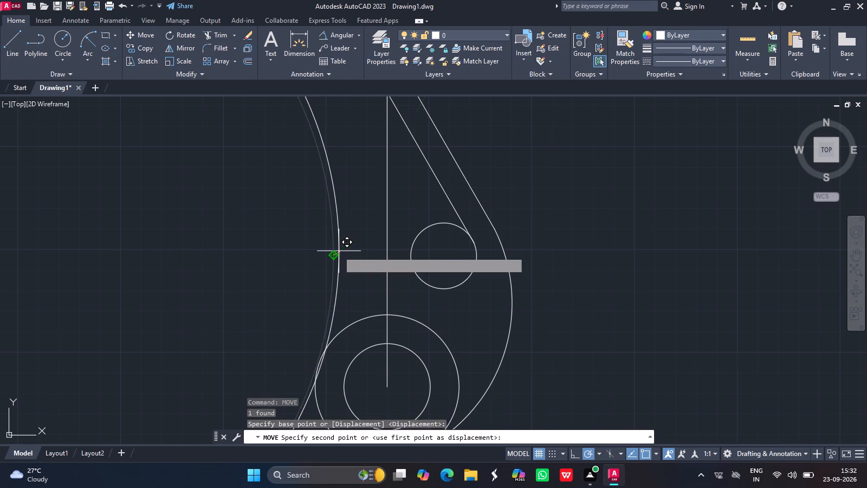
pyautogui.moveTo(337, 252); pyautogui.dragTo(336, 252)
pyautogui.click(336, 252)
# Move the radius 180 circle slightly right so that it touches the left side of the lower outer circle.
pyautogui.keyDown('ctrl'); pyautogui.scroll(1, 310, 309); pyautogui.keyUp('ctrl')
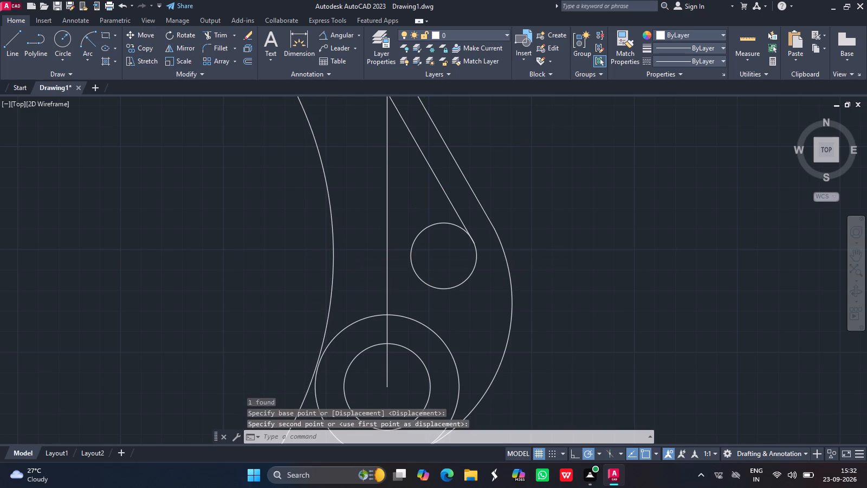
pyautogui.keyDown('ctrl'); pyautogui.scroll(1, 310, 309); pyautogui.keyUp('ctrl')
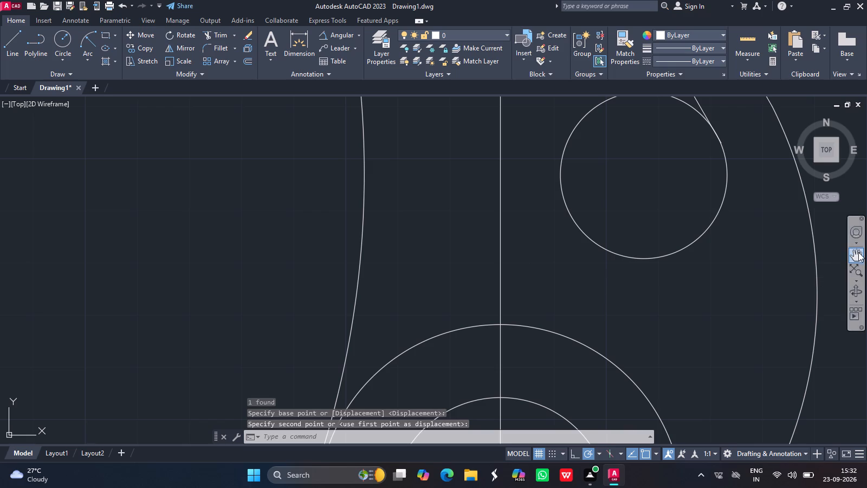
pyautogui.click(858, 252)
pyautogui.moveTo(399, 249); pyautogui.dragTo(371, 119)
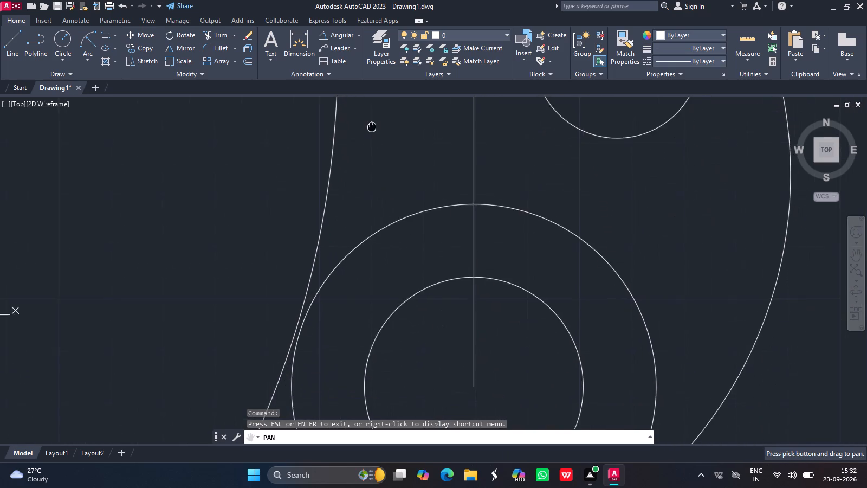
pyautogui.moveTo(371, 119); pyautogui.dragTo(391, 46)
pyautogui.press('Escape')
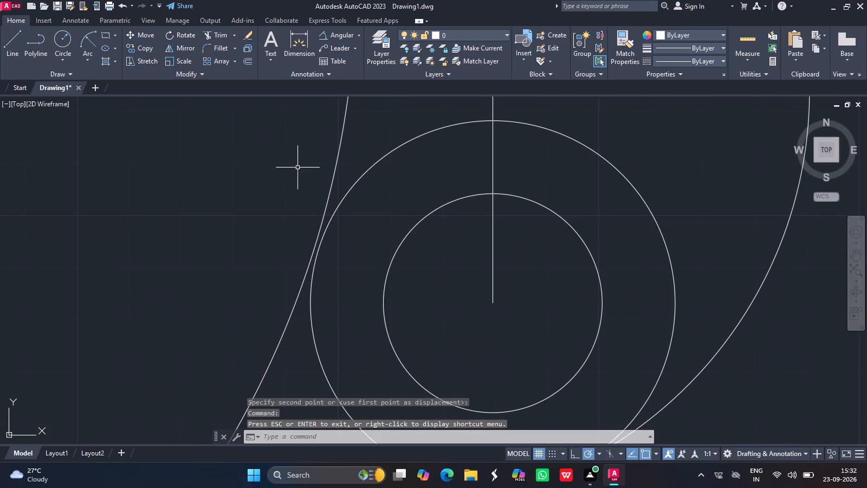
pyautogui.click(336, 169)
pyautogui.write('move')
pyautogui.press('Return')
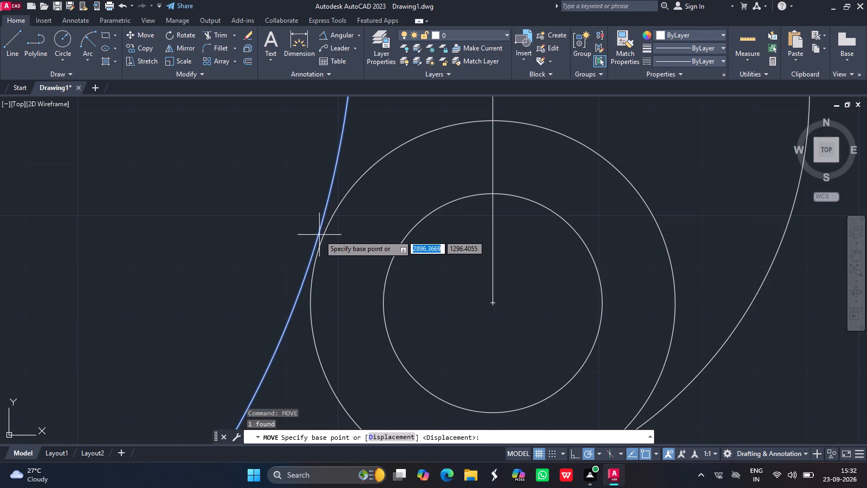
pyautogui.moveTo(310, 260); pyautogui.dragTo(316, 259)
pyautogui.click(316, 259)
pyautogui.keyDown('ctrl'); pyautogui.scroll(-4, 361, 258); pyautogui.keyUp('ctrl')
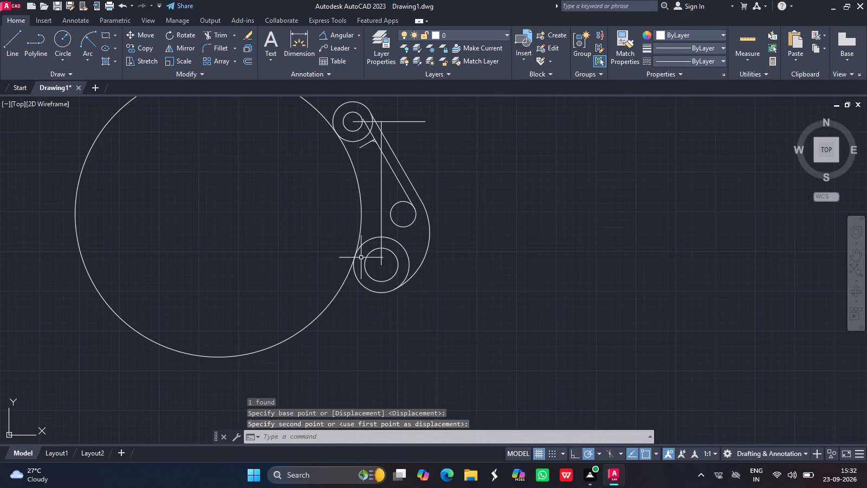
pyautogui.scroll(1, 361, 258)
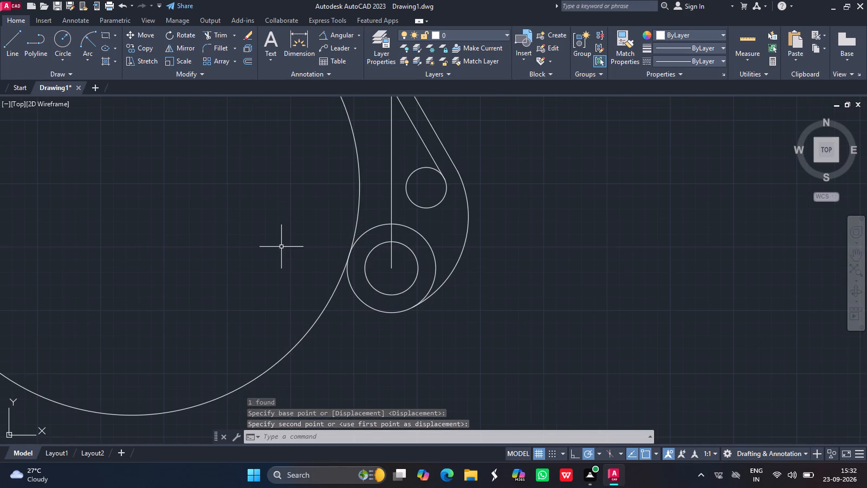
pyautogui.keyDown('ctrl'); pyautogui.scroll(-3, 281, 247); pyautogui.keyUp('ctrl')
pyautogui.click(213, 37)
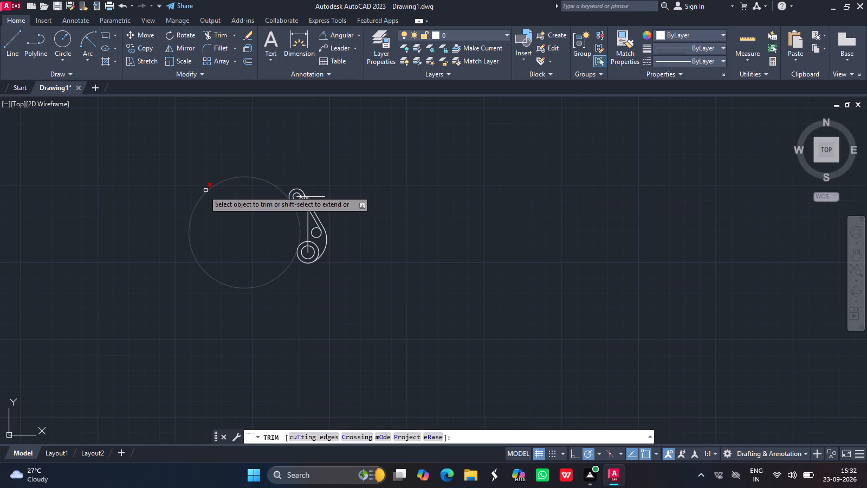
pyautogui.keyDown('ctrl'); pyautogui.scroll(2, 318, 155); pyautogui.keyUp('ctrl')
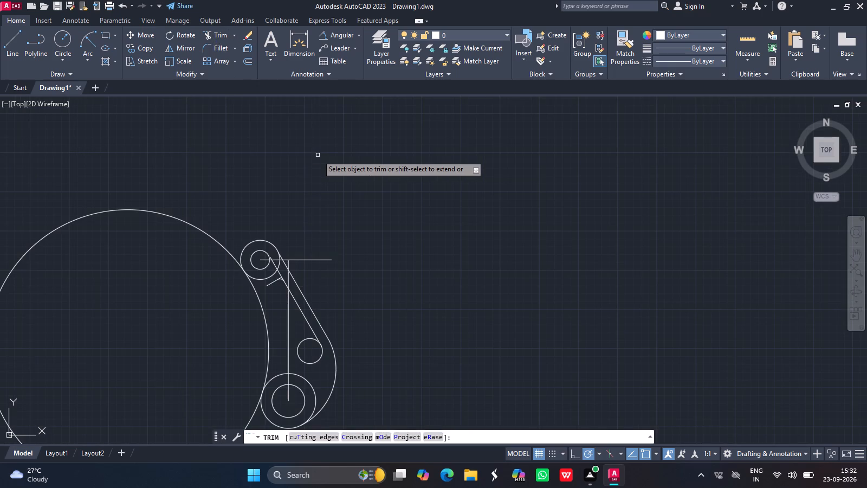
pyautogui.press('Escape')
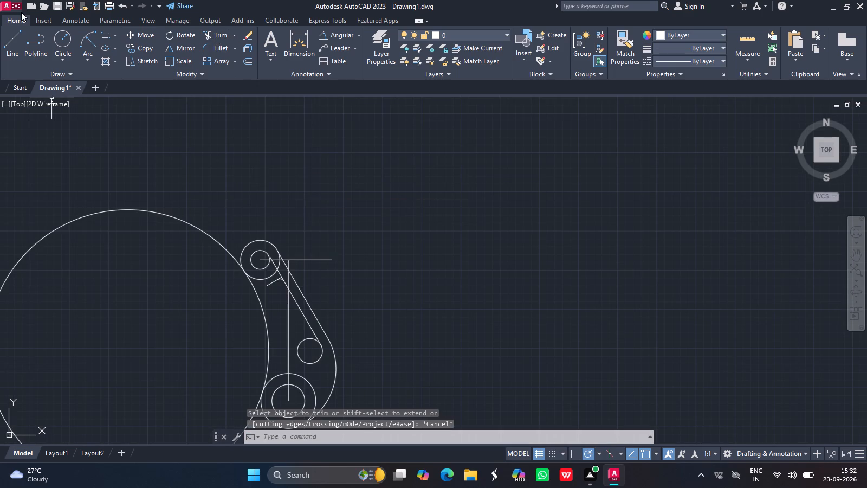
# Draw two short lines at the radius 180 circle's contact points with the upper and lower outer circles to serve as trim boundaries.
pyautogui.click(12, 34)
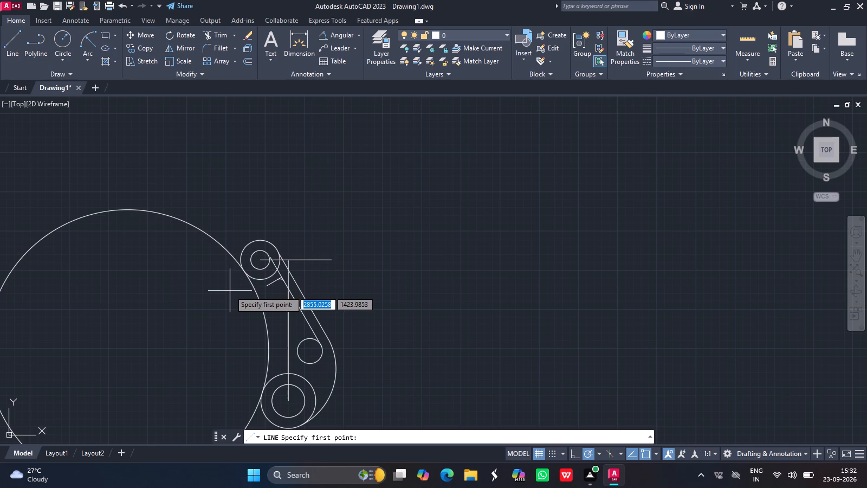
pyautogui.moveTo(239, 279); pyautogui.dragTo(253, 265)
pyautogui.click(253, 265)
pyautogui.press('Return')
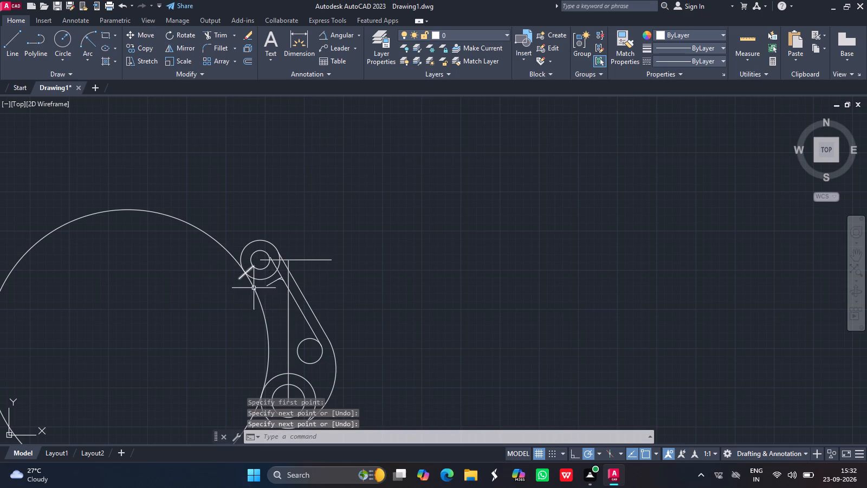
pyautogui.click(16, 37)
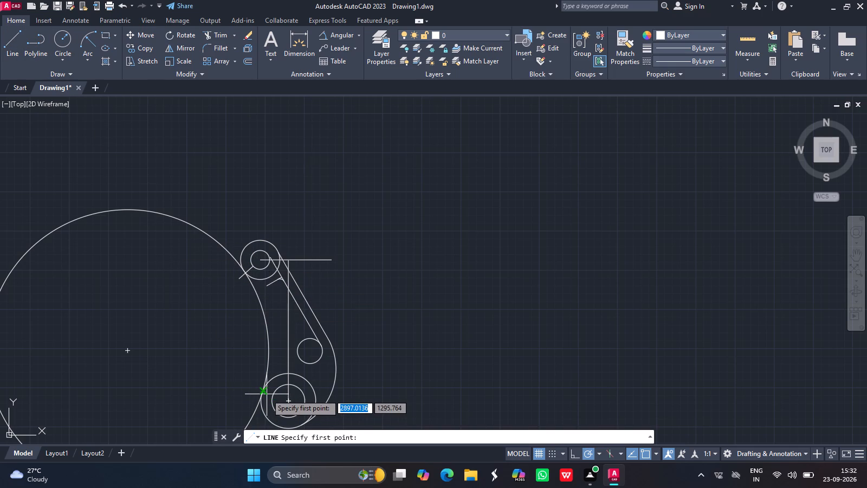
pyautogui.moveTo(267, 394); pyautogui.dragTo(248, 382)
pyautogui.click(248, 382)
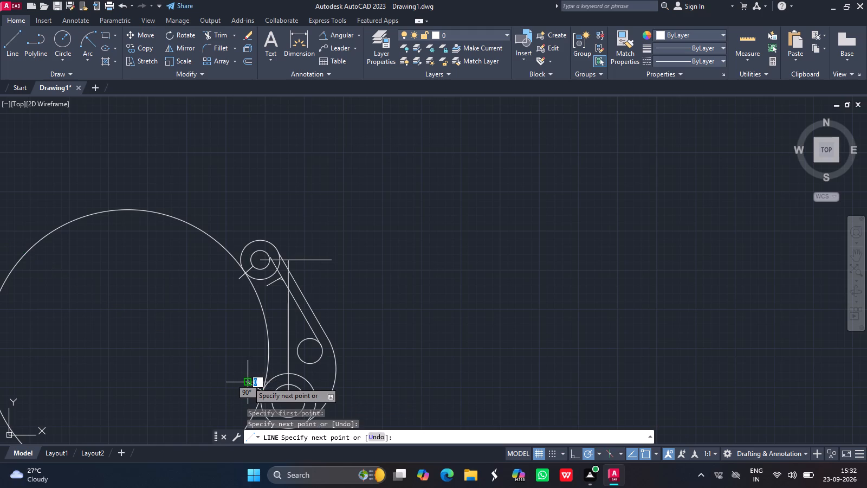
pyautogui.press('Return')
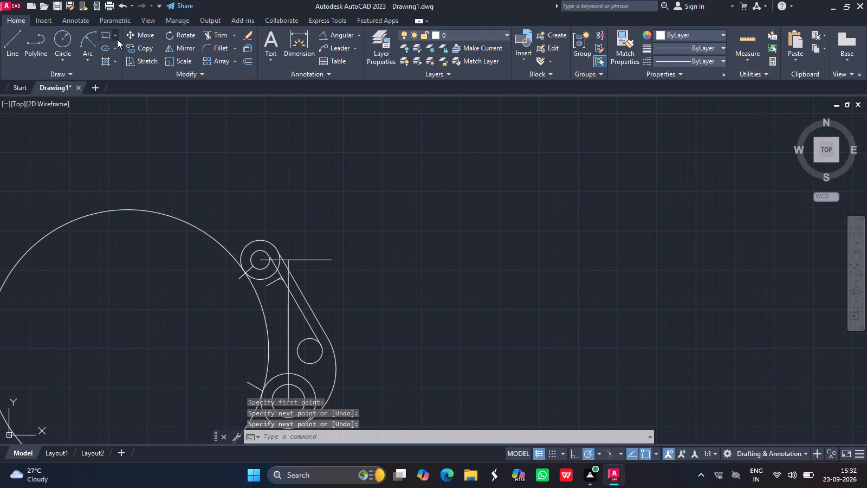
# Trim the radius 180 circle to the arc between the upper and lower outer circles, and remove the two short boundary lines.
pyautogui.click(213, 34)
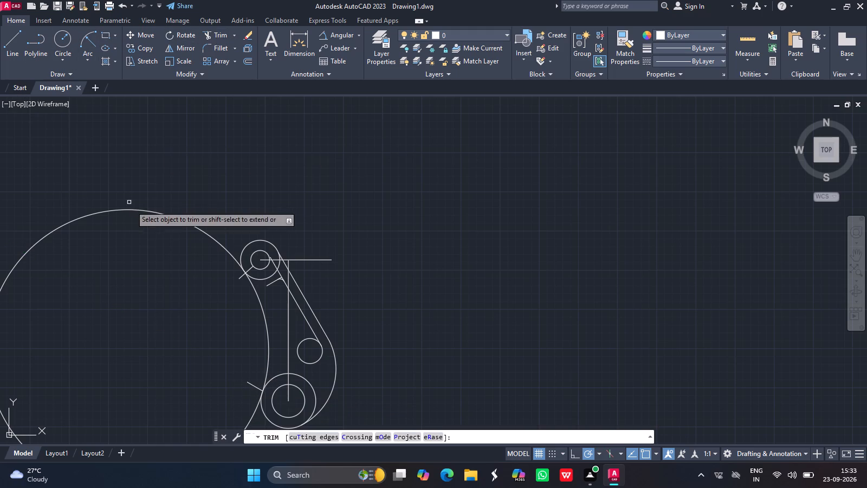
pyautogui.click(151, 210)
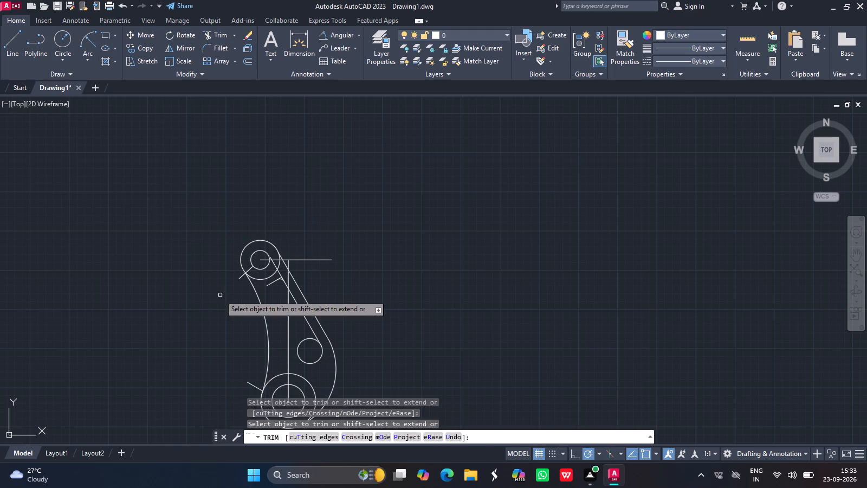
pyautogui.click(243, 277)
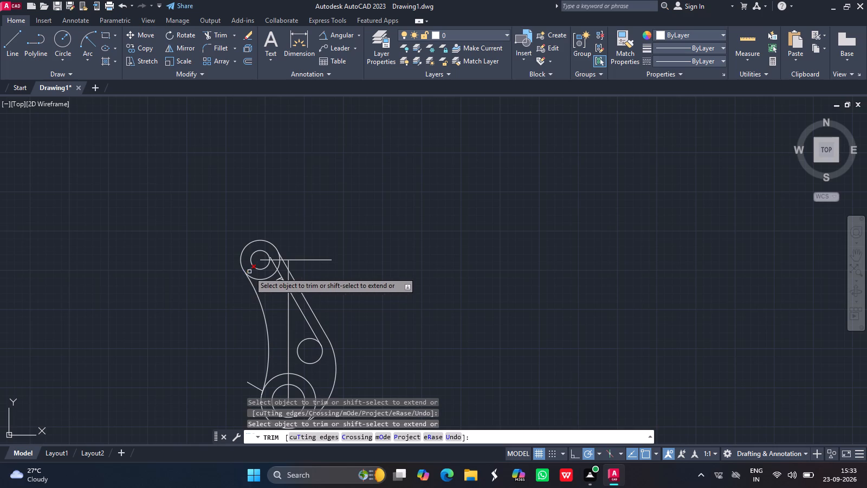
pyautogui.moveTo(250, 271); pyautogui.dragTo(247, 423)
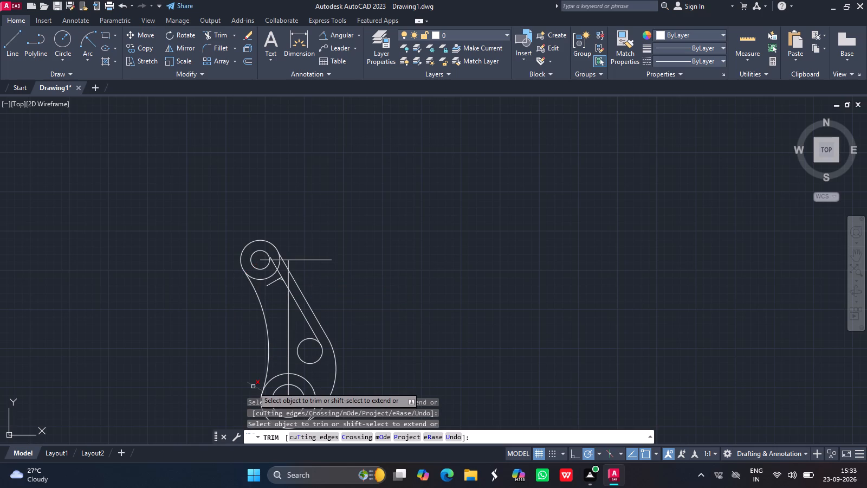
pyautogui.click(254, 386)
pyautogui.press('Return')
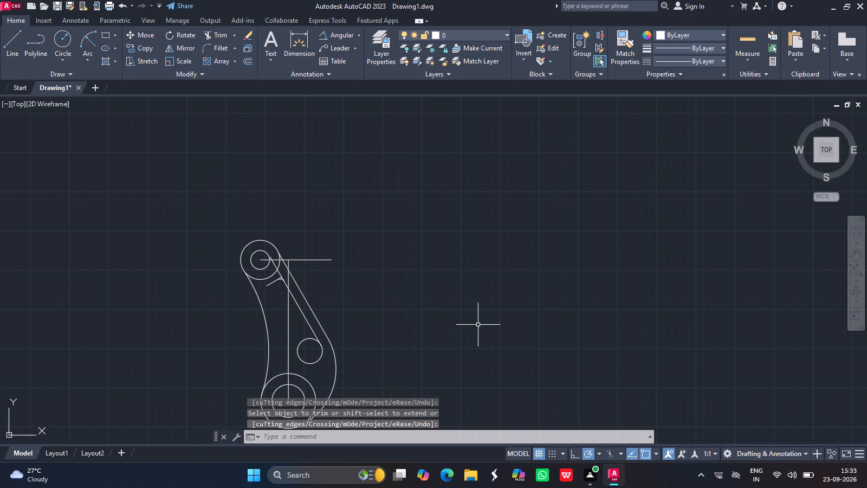
# Draw a line from the lower circles' centre 49 vertically upward, continuing with a horizontal segment about 250 long toward the part's left.
pyautogui.click(855, 253)
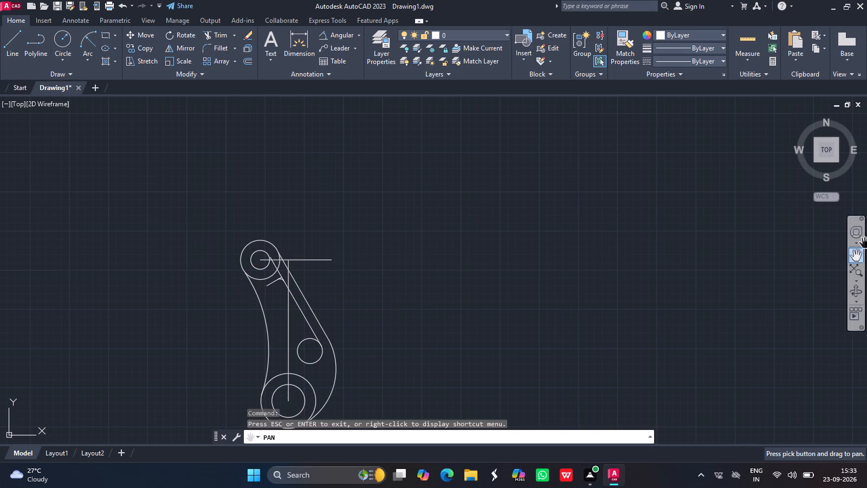
pyautogui.moveTo(312, 322); pyautogui.dragTo(370, 247)
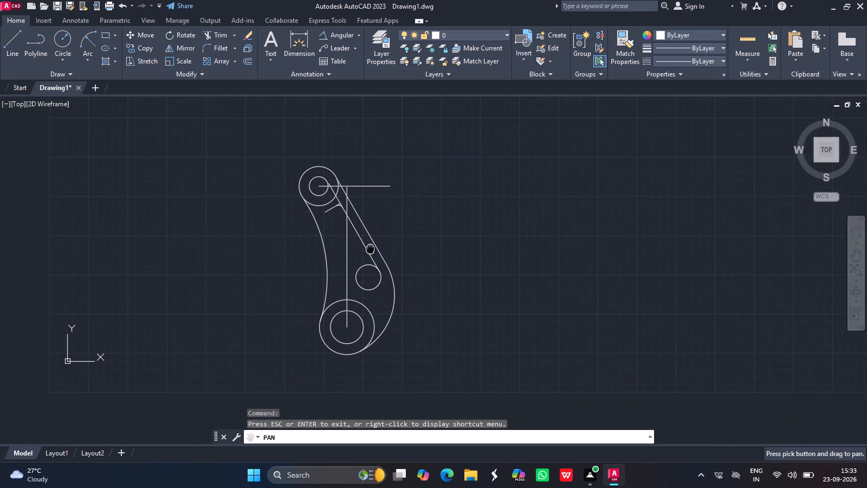
pyautogui.moveTo(370, 247); pyautogui.dragTo(371, 241)
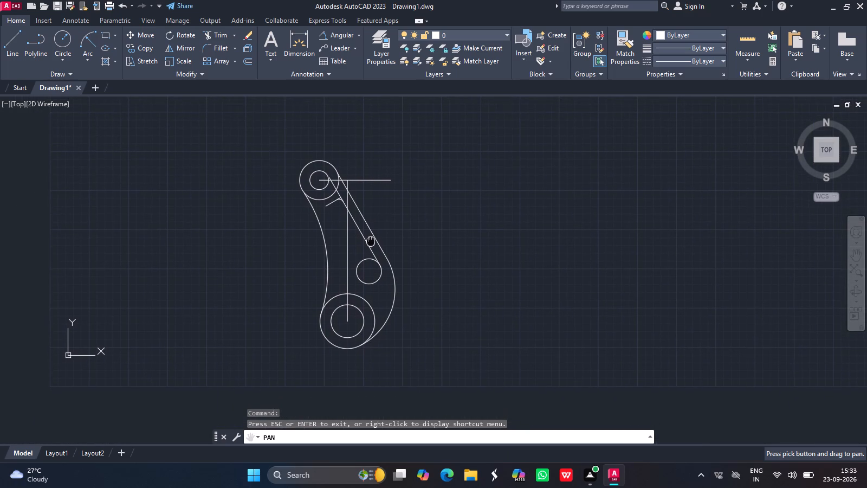
pyautogui.moveTo(371, 241); pyautogui.dragTo(371, 239)
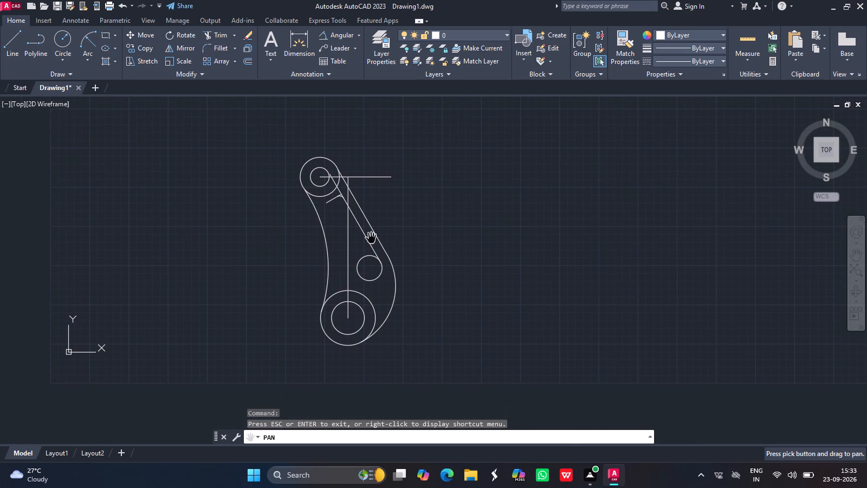
pyautogui.press('Escape')
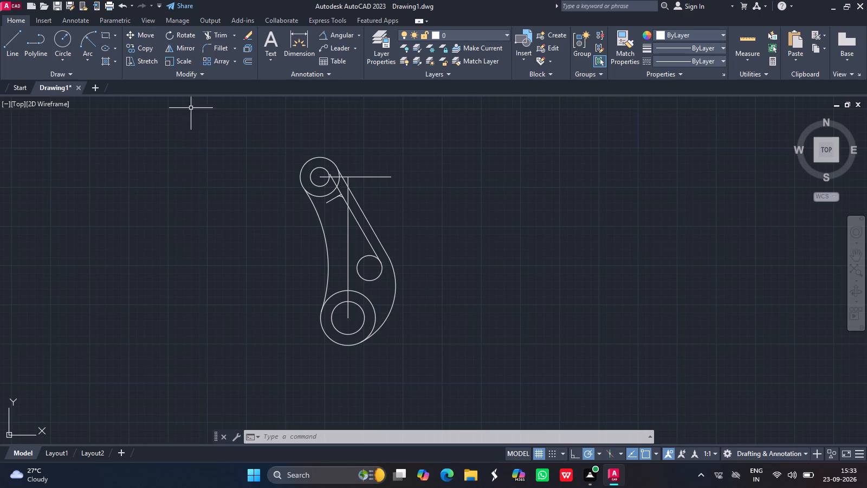
pyautogui.click(12, 54)
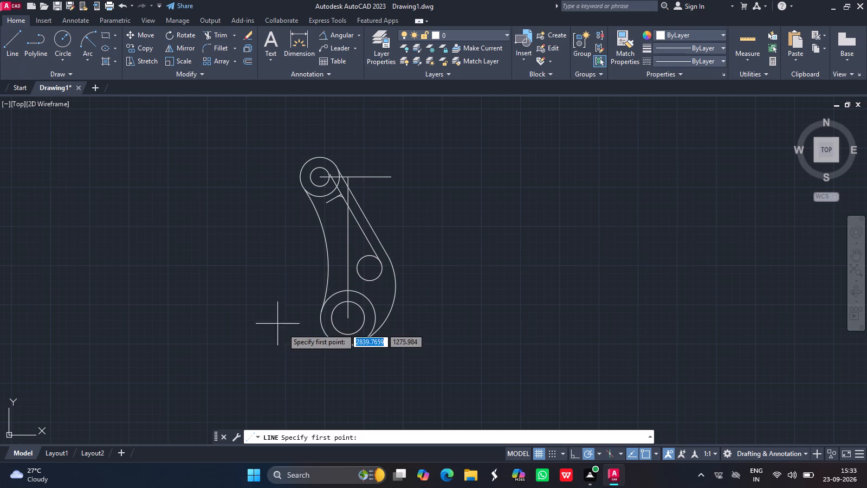
pyautogui.moveTo(347, 319); pyautogui.dragTo(349, 264)
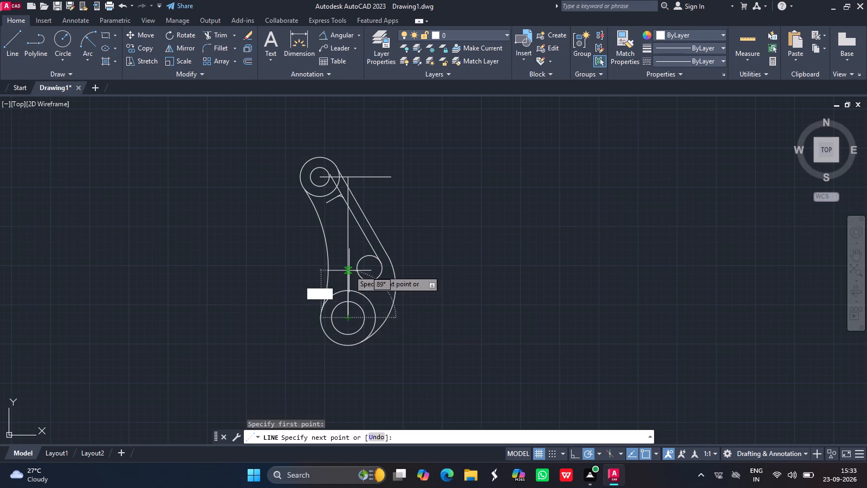
pyautogui.moveTo(349, 264); pyautogui.dragTo(345, 182)
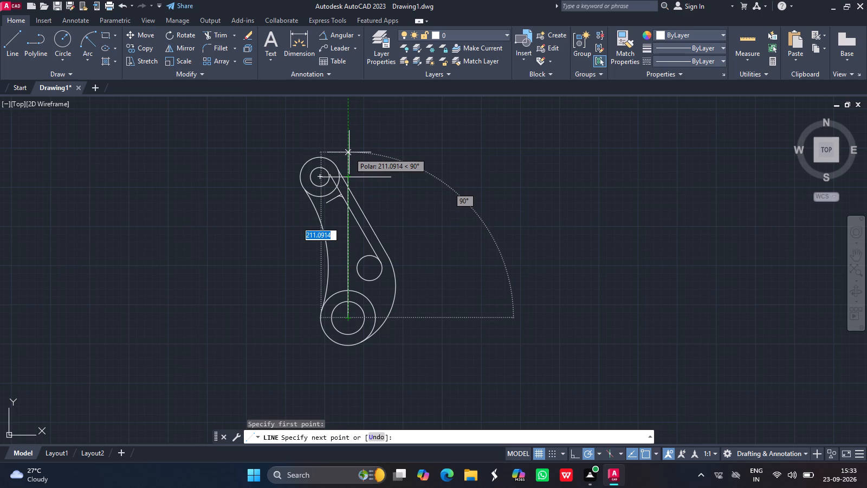
pyautogui.write('49')
pyautogui.press('Return')
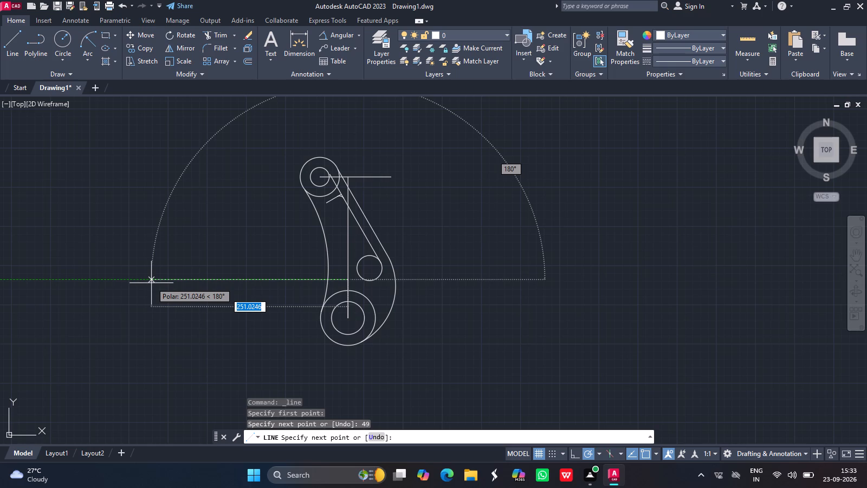
pyautogui.click(148, 283)
pyautogui.press('Return')
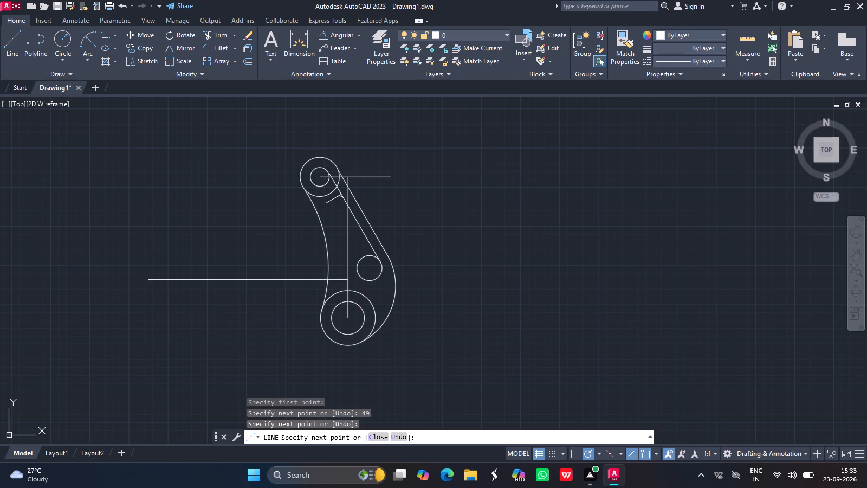
# Draw an inclined line from the top of the 49 vertical segment toward the upper left at about 170°.
pyautogui.click(16, 42)
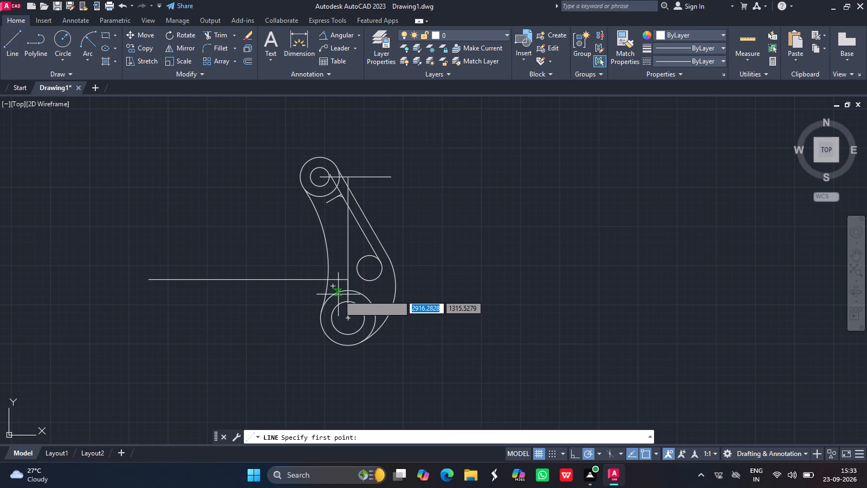
pyautogui.moveTo(345, 281); pyautogui.dragTo(172, 284)
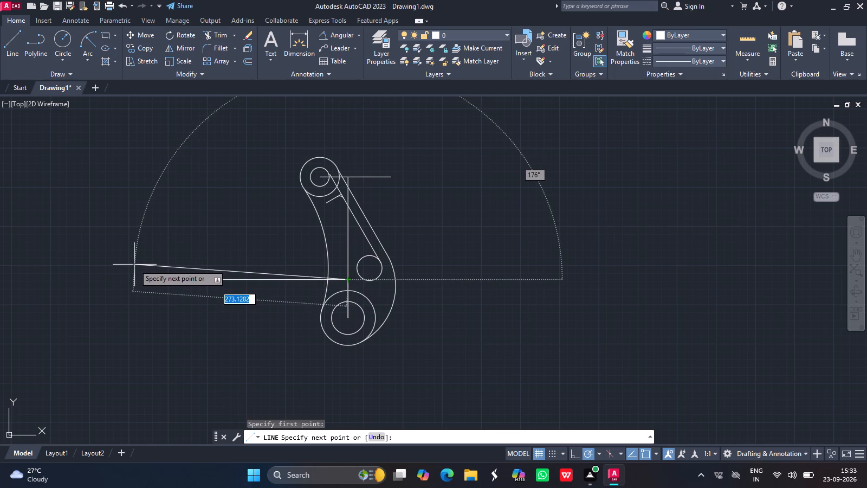
pyautogui.click(176, 250)
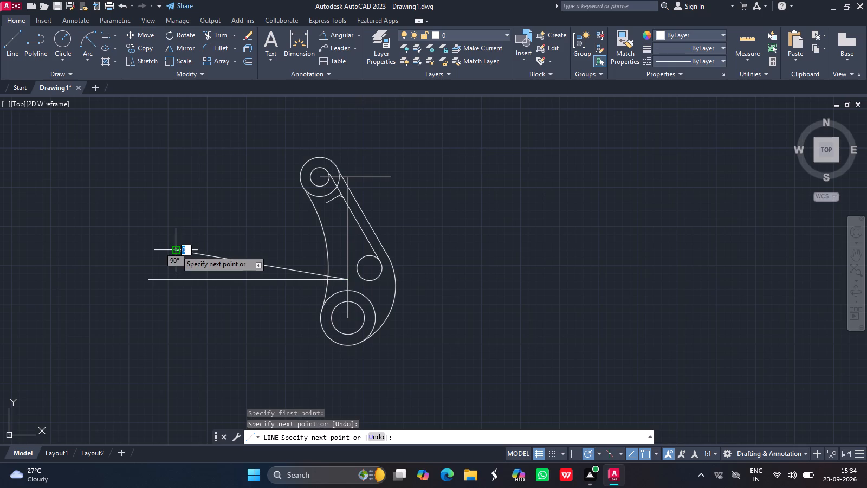
pyautogui.press('Return')
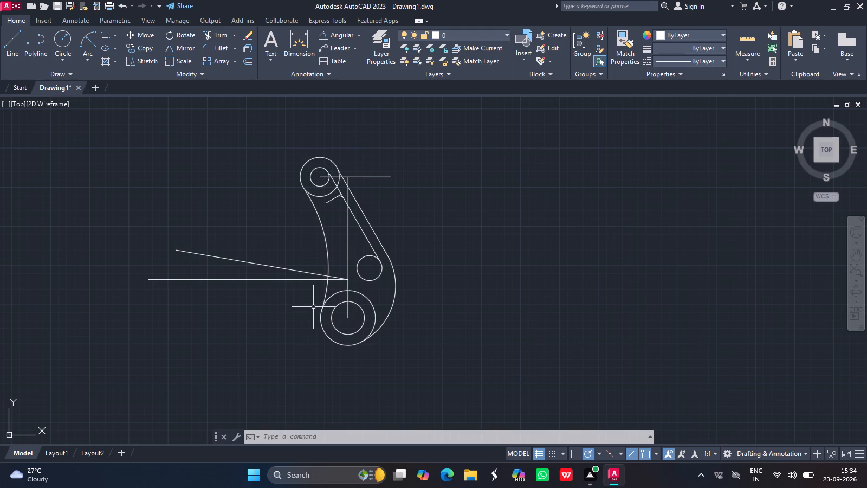
# Delete the radius 180 arc on the part's left side.
pyautogui.click(329, 250)
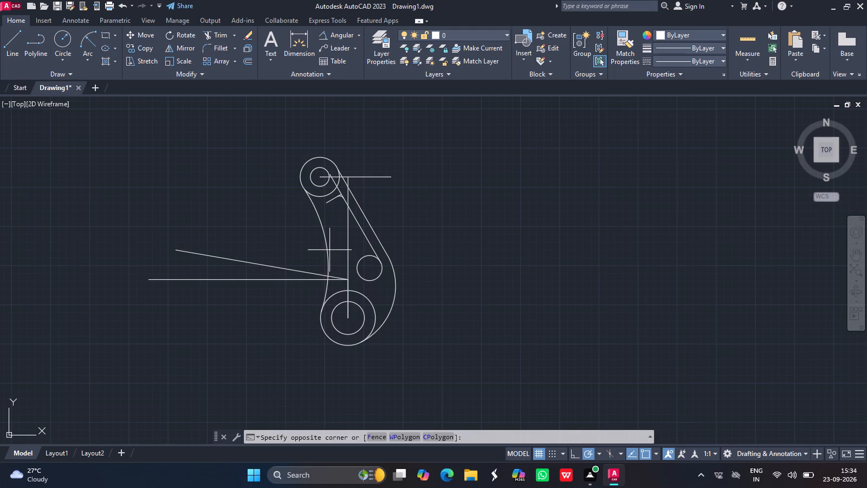
pyautogui.click(325, 250)
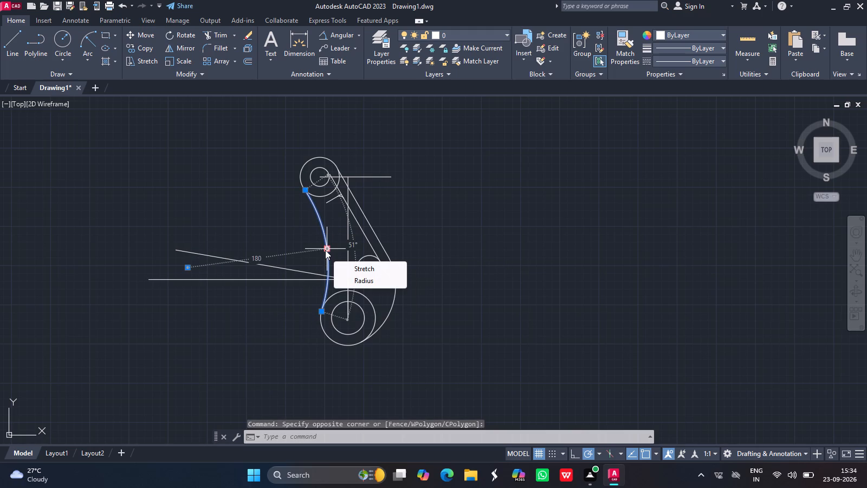
pyautogui.press('Delete')
pyautogui.press('Delete')
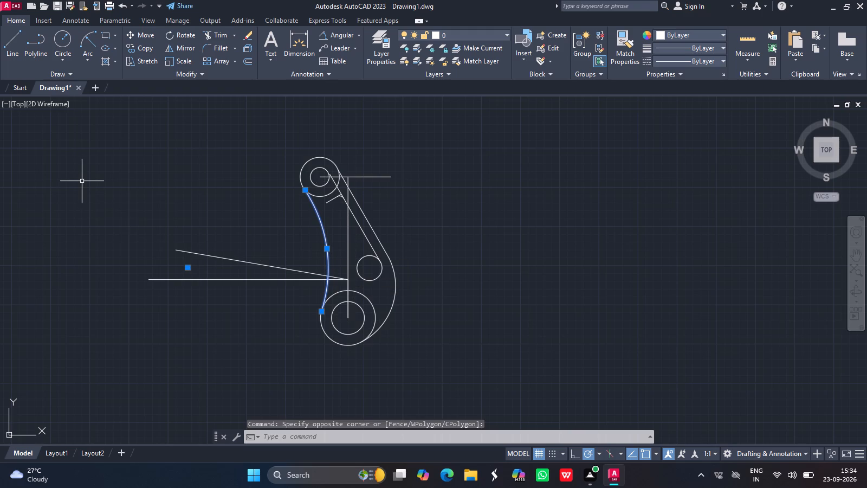
pyautogui.press('Delete')
# Draw a circle of radius 180 centred in the empty area to the right of the part.
pyautogui.click(68, 42)
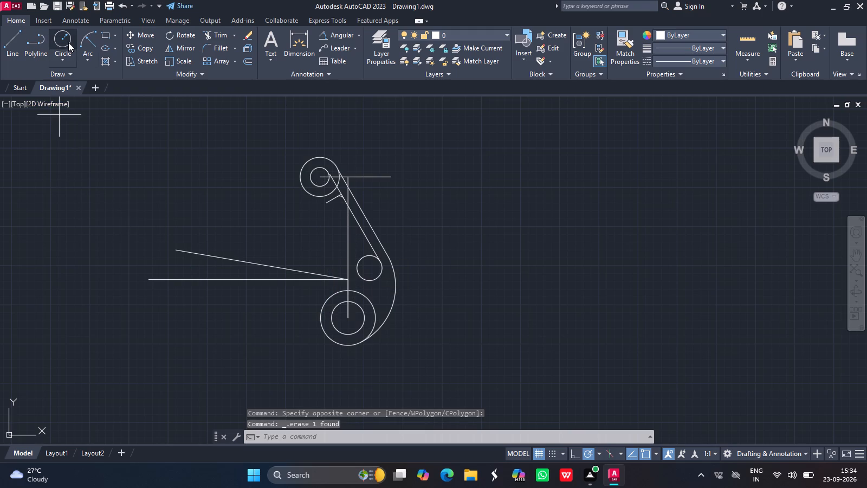
pyautogui.moveTo(492, 236); pyautogui.dragTo(458, 206)
pyautogui.write('180')
pyautogui.press('Return')
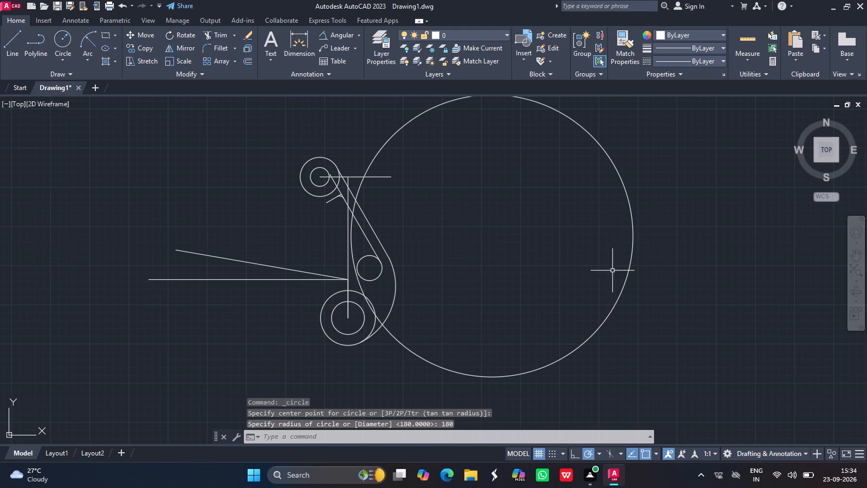
# Move the radius 180 circle by its centre about 410 horizontally left, so its edge runs beside the upper concentric circles.
pyautogui.click(623, 290)
pyautogui.write('move')
pyautogui.press('Return')
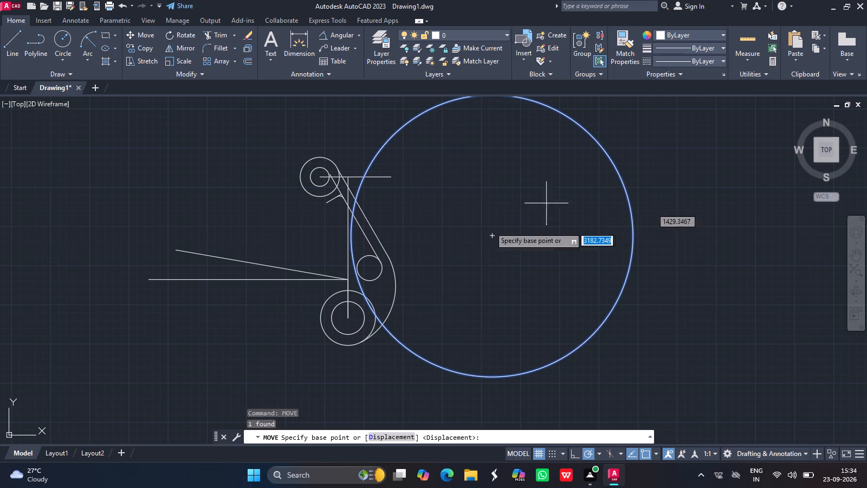
pyautogui.moveTo(493, 238); pyautogui.dragTo(288, 285)
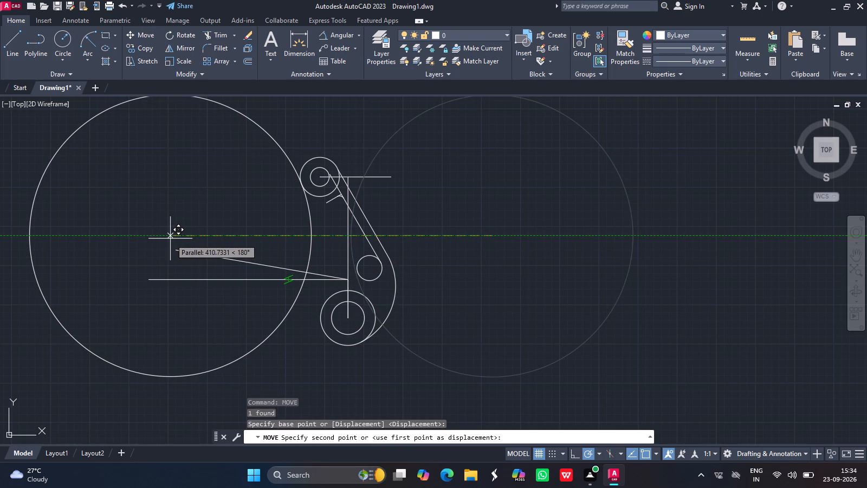
pyautogui.keyDown('ctrl'); pyautogui.scroll(1, 170, 239); pyautogui.keyUp('ctrl')
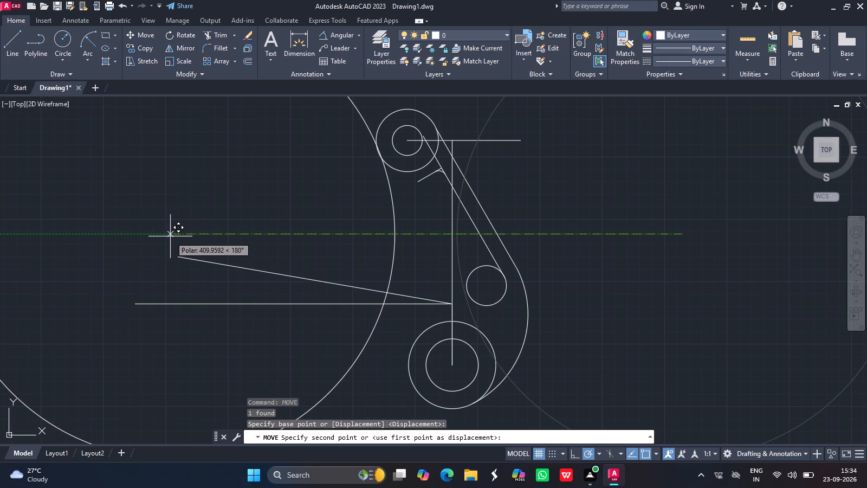
pyautogui.click(170, 236)
# Trim the radius 180 circle, leaving only the arc between the upper concentric circles and the long horizontal line.
pyautogui.keyDown('ctrl'); pyautogui.scroll(-1, 256, 256); pyautogui.keyUp('ctrl')
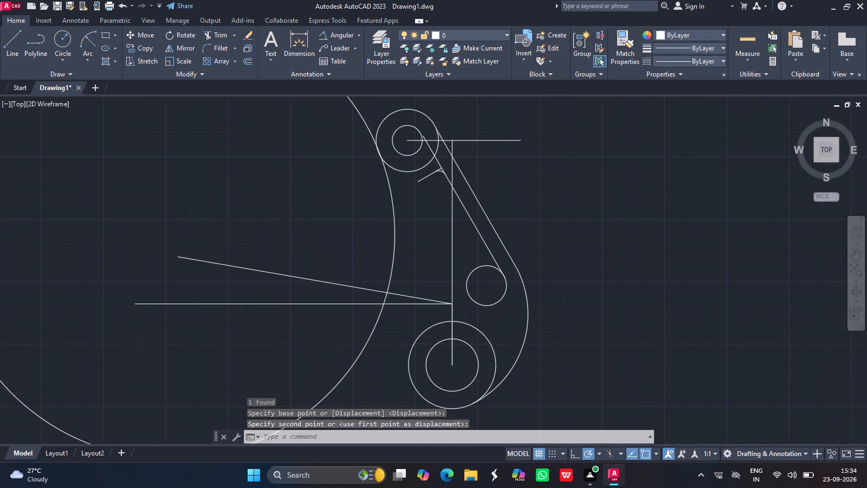
pyautogui.keyDown('ctrl'); pyautogui.scroll(-1, 256, 256); pyautogui.keyUp('ctrl')
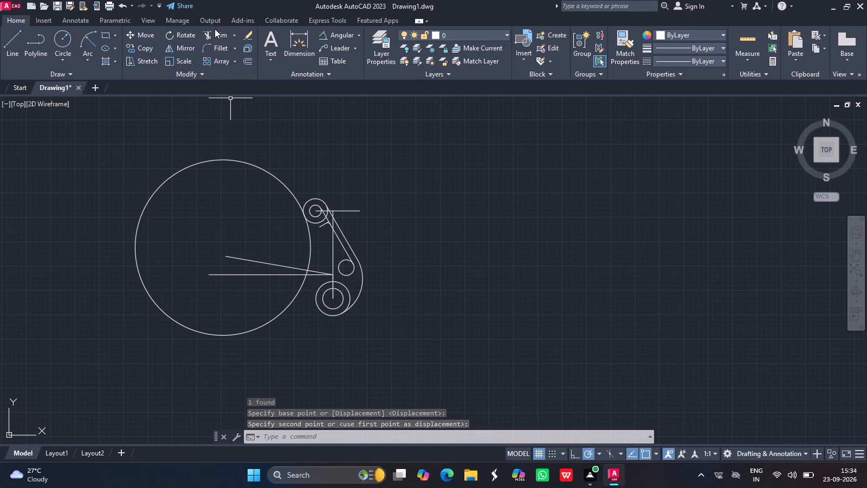
pyautogui.click(213, 34)
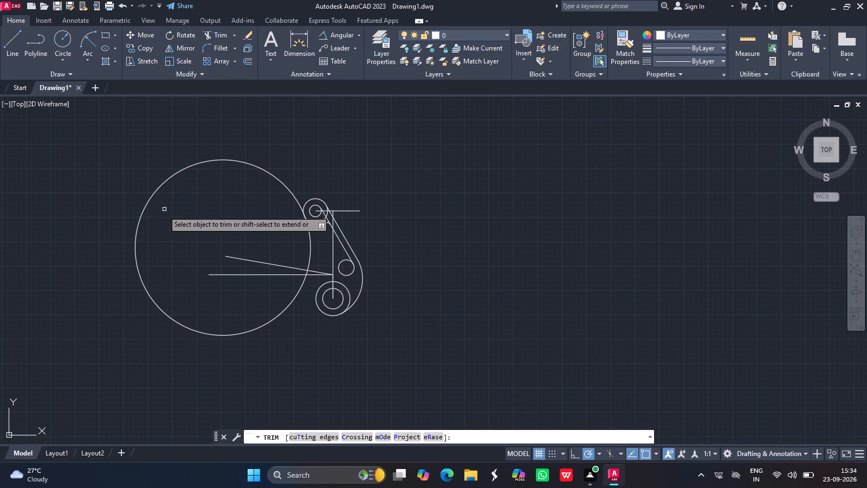
pyautogui.click(157, 189)
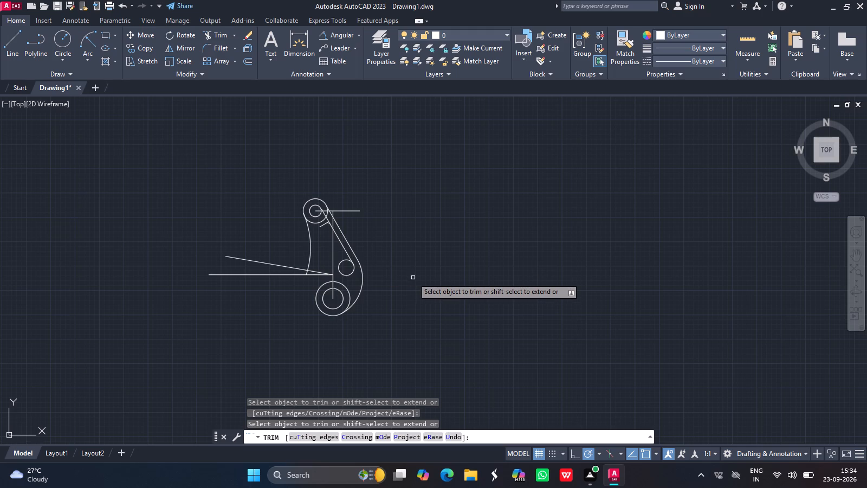
pyautogui.press('Return')
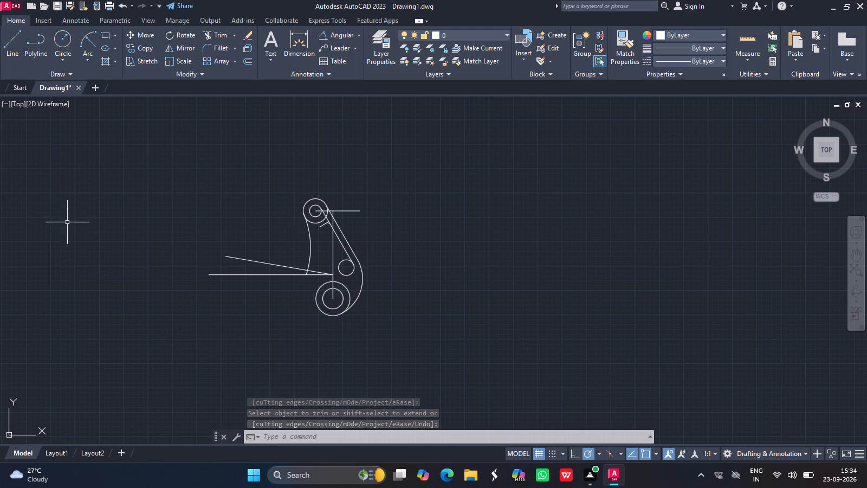
# Draw a 12 long line from the lower end of the radius 180 arc leftward along the horizontal line.
pyautogui.click(17, 52)
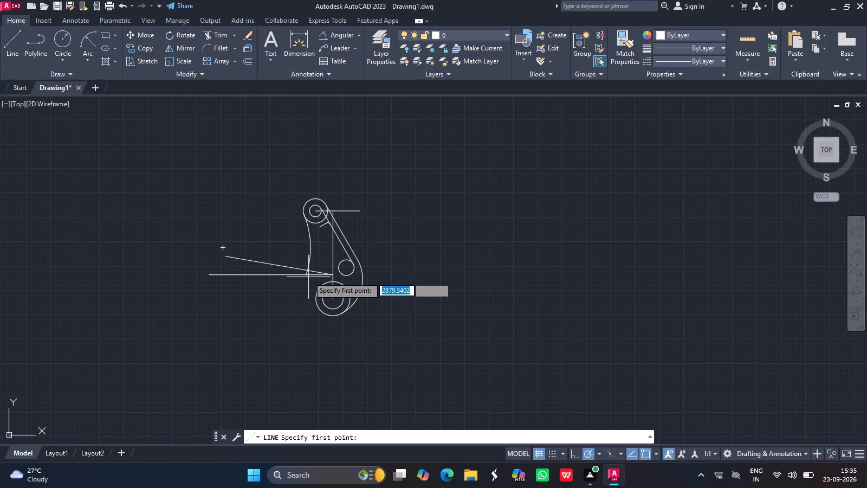
pyautogui.moveTo(308, 275); pyautogui.dragTo(136, 270)
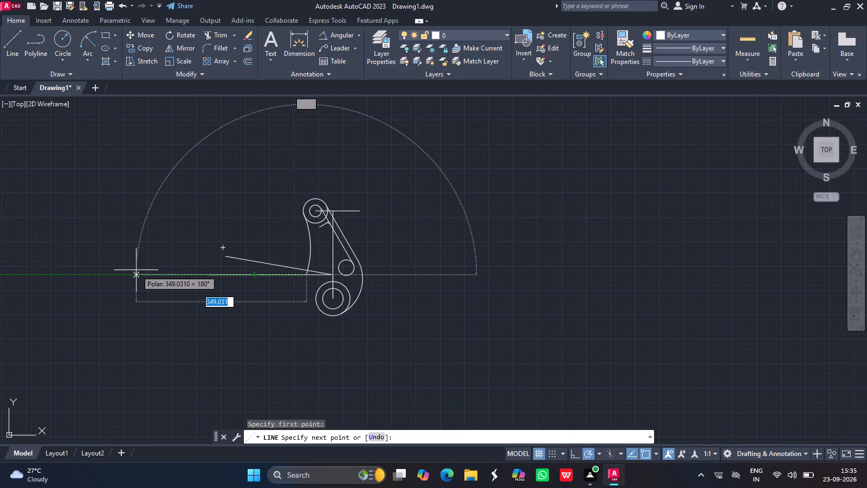
pyautogui.write('12')
pyautogui.press('Return')
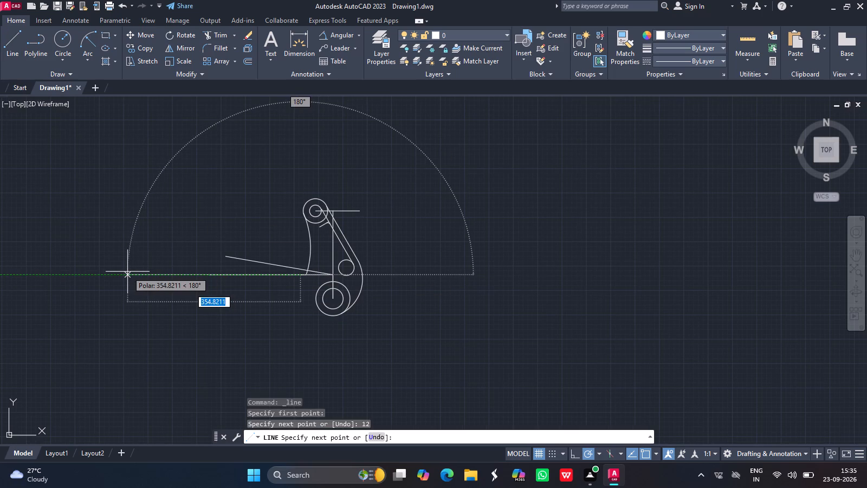
pyautogui.press('Return')
# Draw a circle of radius 12 centred on the left end of the 12 long line.
pyautogui.click(65, 45)
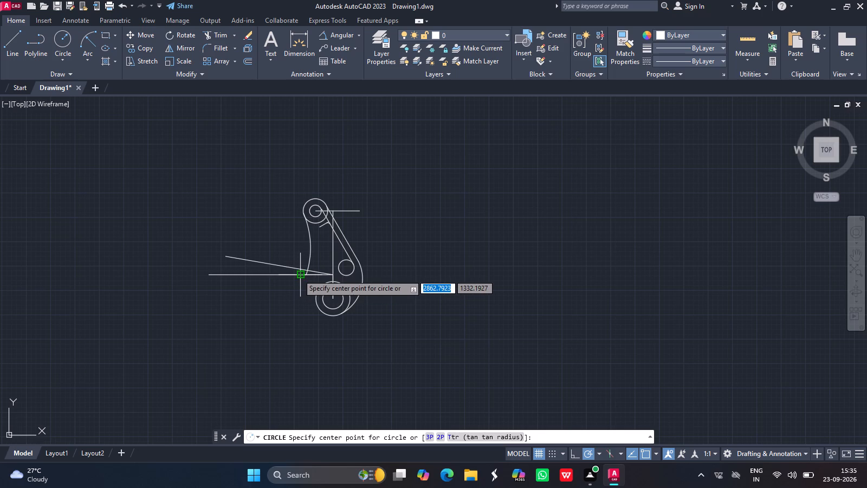
pyautogui.moveTo(298, 274); pyautogui.dragTo(288, 260)
pyautogui.write('12')
pyautogui.press('Return')
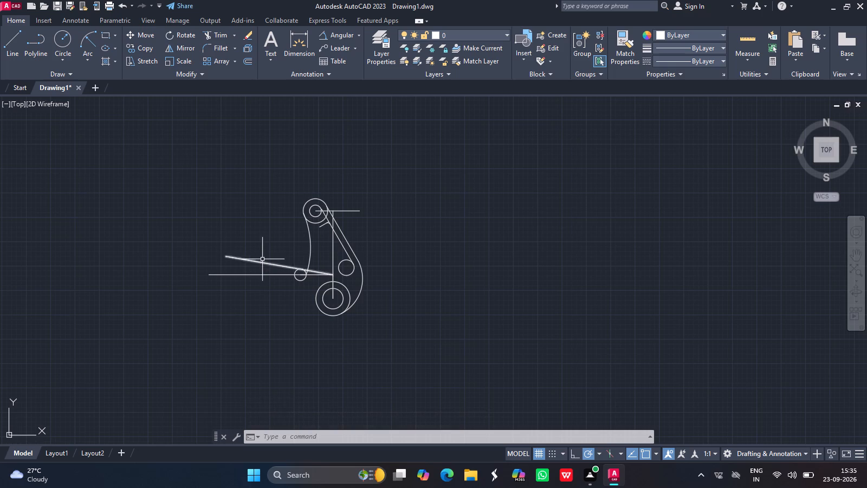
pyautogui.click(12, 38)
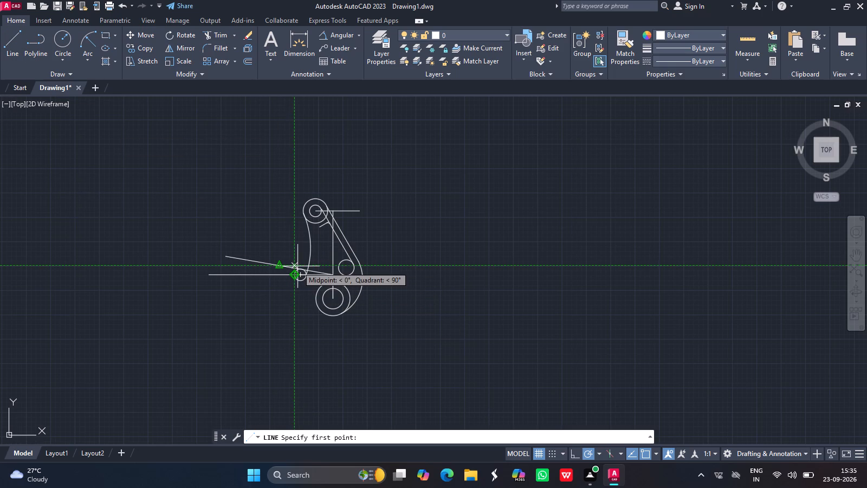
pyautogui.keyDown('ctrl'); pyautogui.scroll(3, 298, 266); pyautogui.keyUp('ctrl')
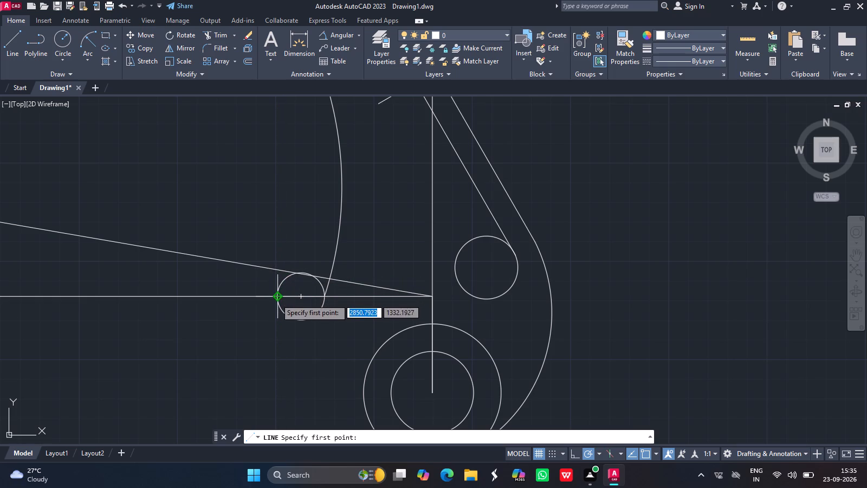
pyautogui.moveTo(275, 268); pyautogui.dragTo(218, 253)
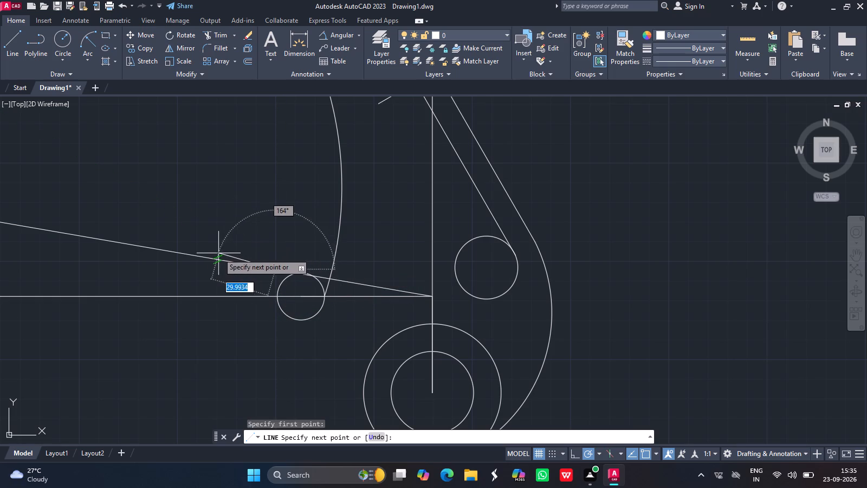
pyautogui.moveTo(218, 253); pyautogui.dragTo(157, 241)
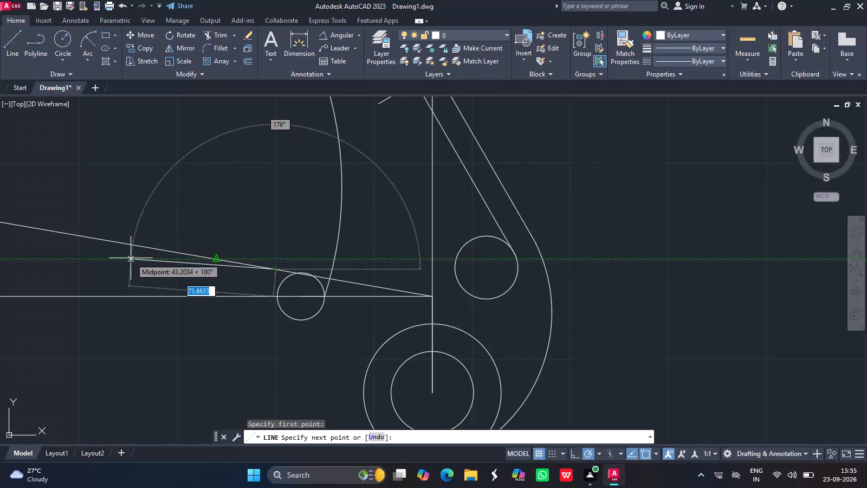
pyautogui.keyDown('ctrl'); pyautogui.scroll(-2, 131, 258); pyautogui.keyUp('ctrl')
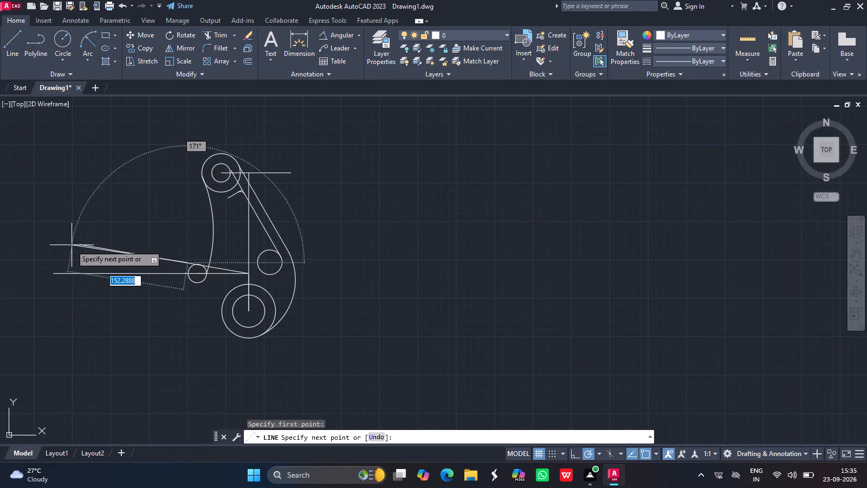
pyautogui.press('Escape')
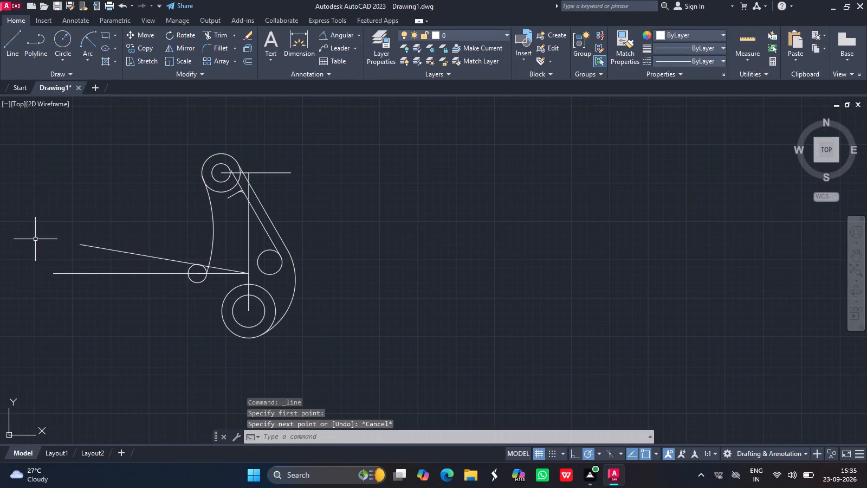
# Draw a 13 long line at about 170° along the inclined line, starting just beyond the radius 12 circle's upper left.
pyautogui.click(9, 40)
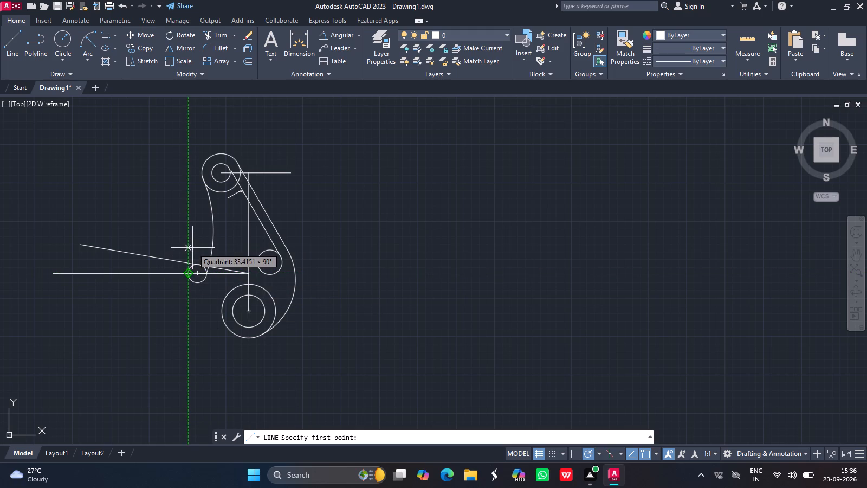
pyautogui.moveTo(189, 262); pyautogui.dragTo(99, 237)
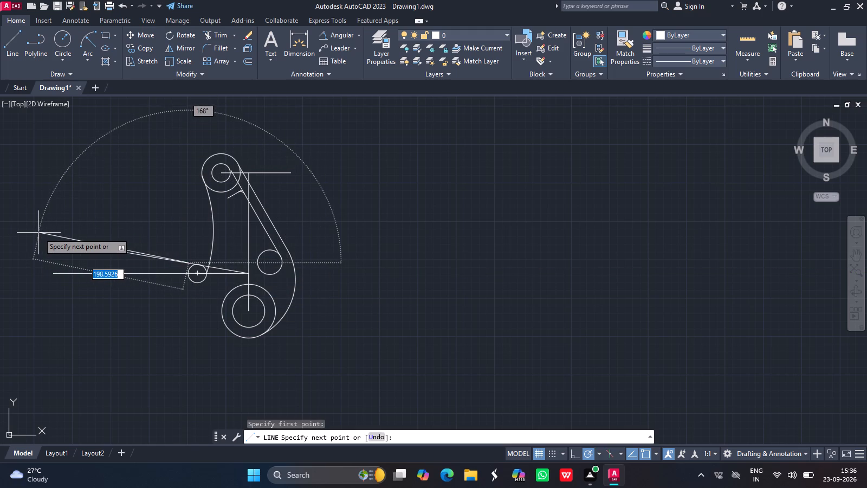
pyautogui.keyDown('ctrl'); pyautogui.scroll(-1, 38, 233); pyautogui.keyUp('ctrl')
pyautogui.keyDown('ctrl'); pyautogui.scroll(3, 38, 233); pyautogui.keyUp('ctrl')
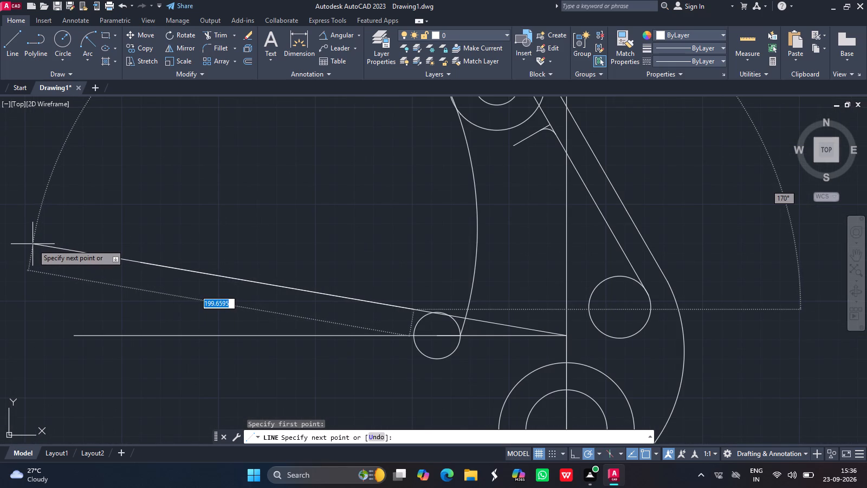
pyautogui.write('13')
pyautogui.press('Return')
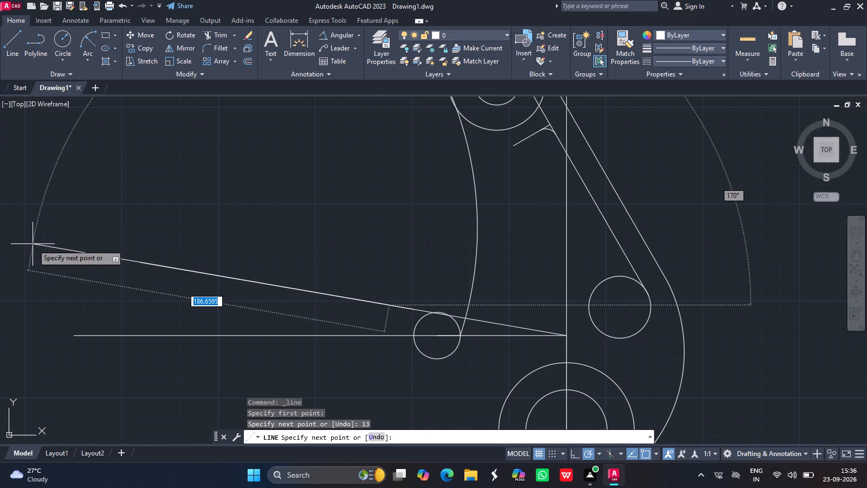
pyautogui.press('Return')
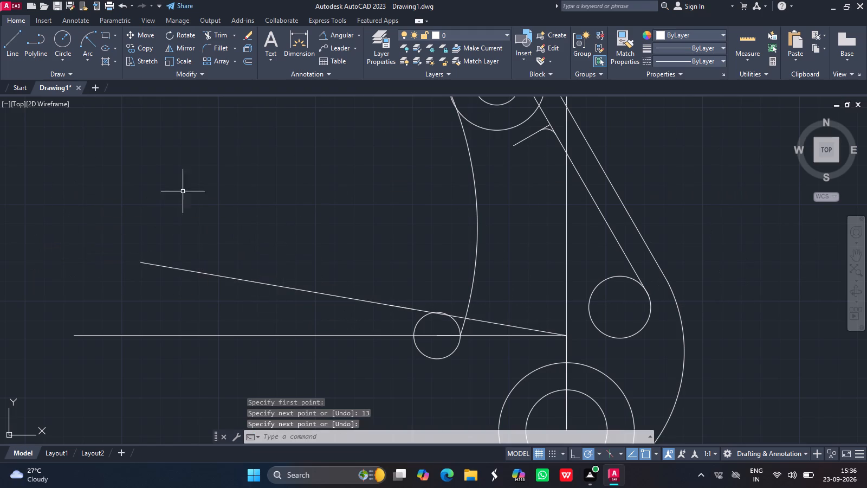
# Draw a circle of radius 13 centred on the upper-left end of the 13 long line.
pyautogui.click(67, 42)
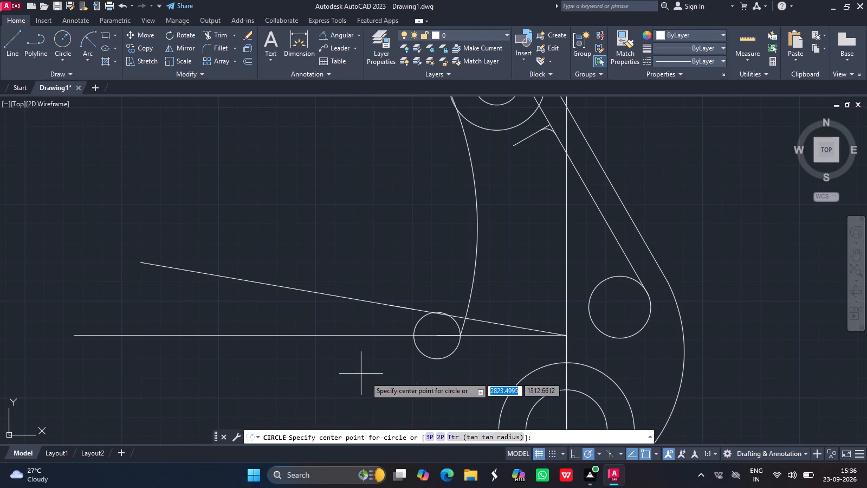
pyautogui.moveTo(387, 306); pyautogui.dragTo(386, 291)
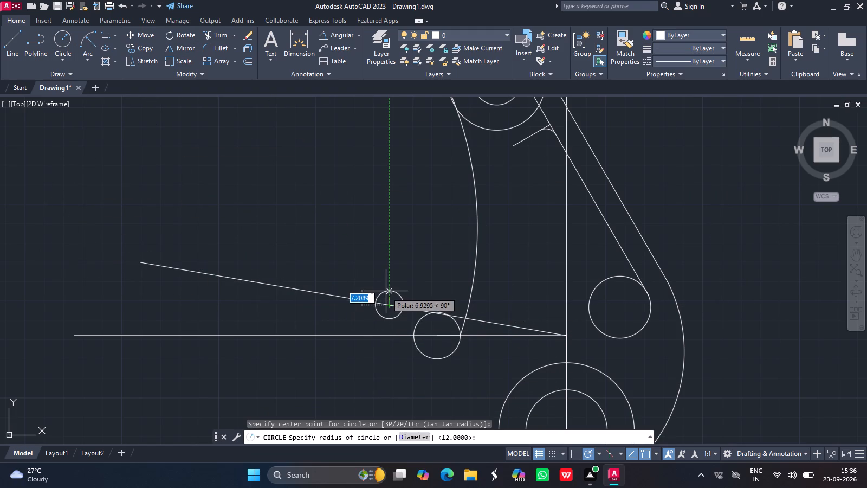
pyautogui.moveTo(386, 291); pyautogui.dragTo(386, 290)
pyautogui.write('13')
pyautogui.press('Return')
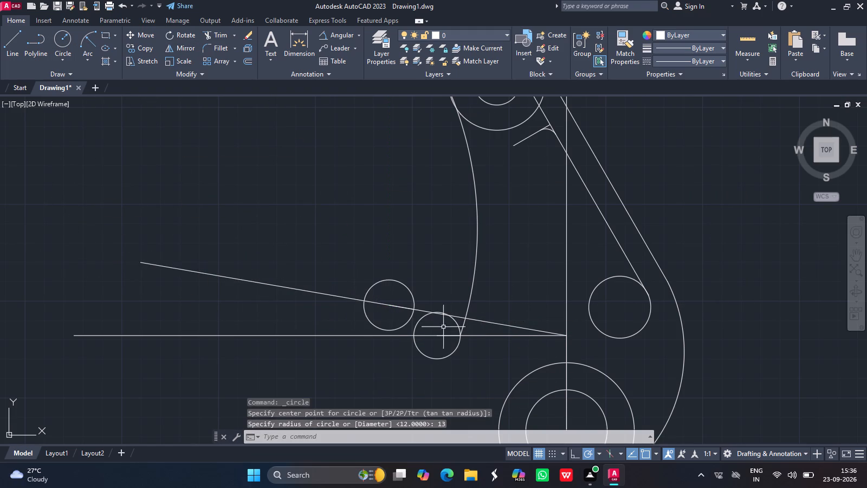
# Move the radius 13 circle slightly down along the inclined line, up against the radius 12 circle.
pyautogui.click(410, 319)
pyautogui.write('move')
pyautogui.press('Return')
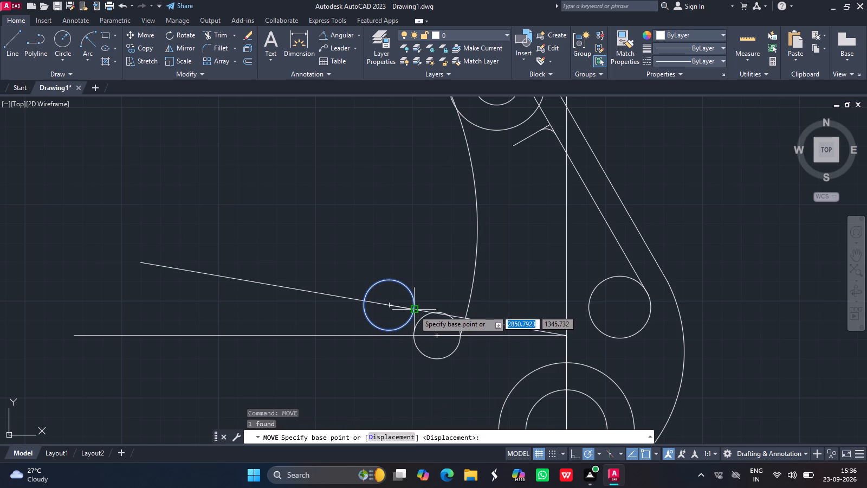
pyautogui.moveTo(414, 310); pyautogui.dragTo(420, 312)
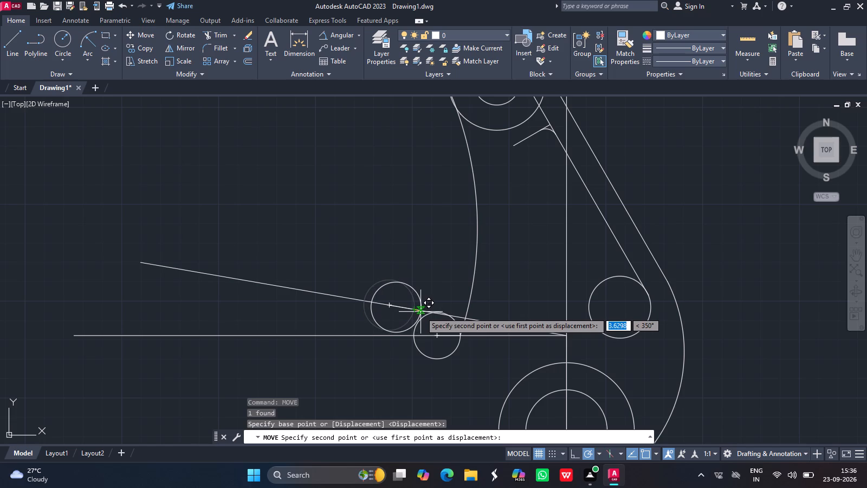
pyautogui.moveTo(420, 312); pyautogui.dragTo(422, 312)
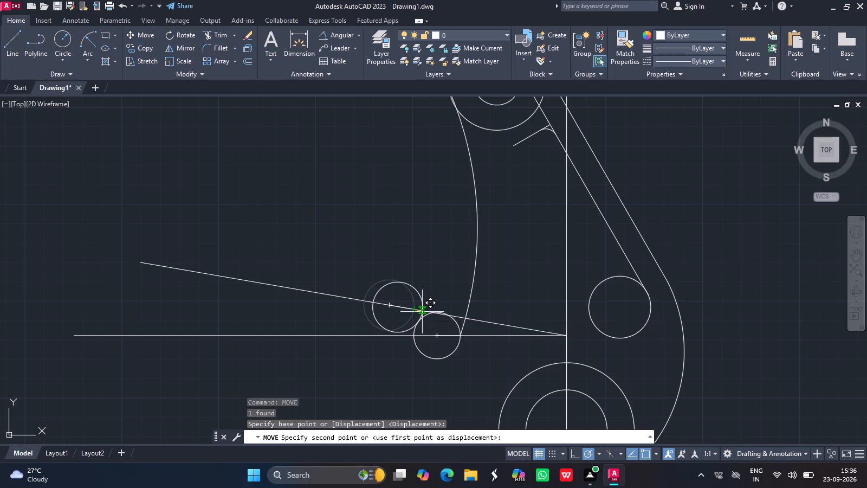
pyautogui.moveTo(422, 312); pyautogui.dragTo(423, 312)
pyautogui.click(423, 312)
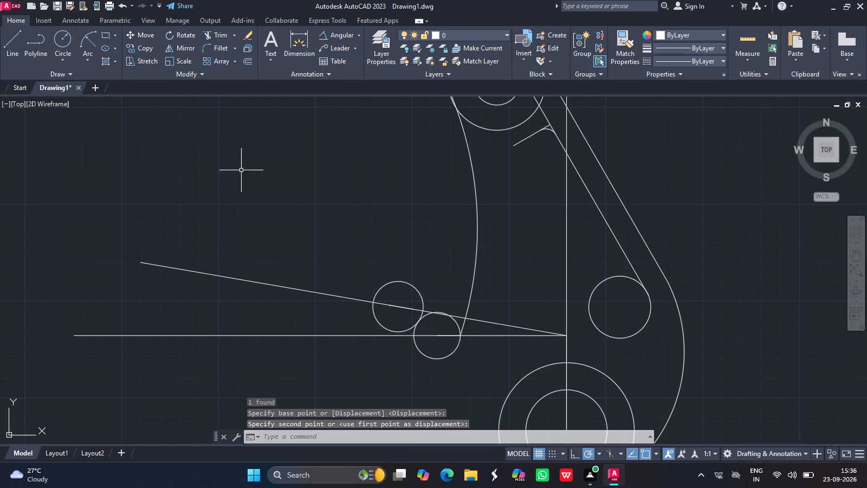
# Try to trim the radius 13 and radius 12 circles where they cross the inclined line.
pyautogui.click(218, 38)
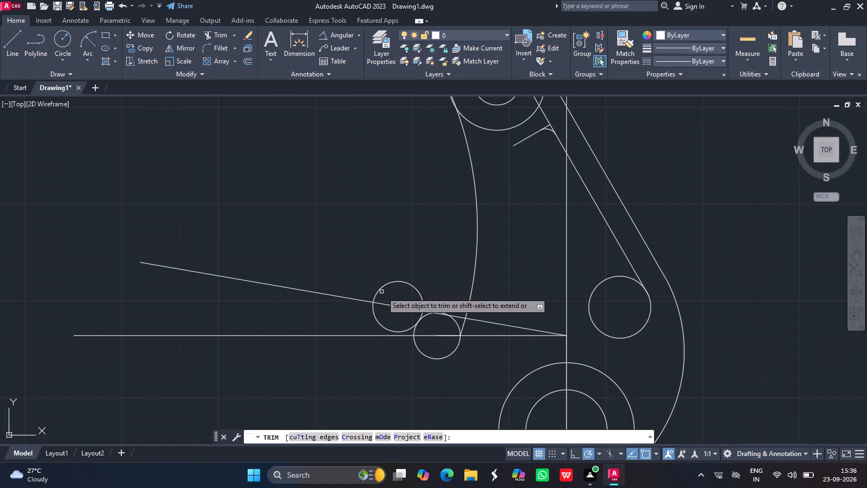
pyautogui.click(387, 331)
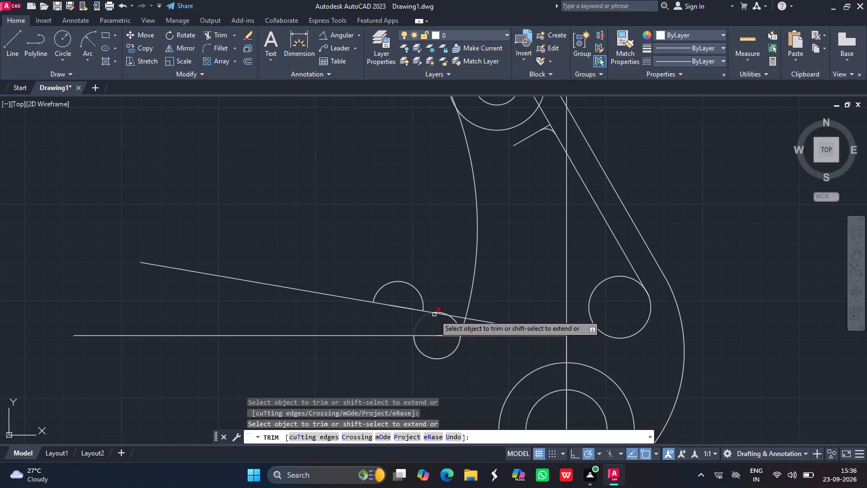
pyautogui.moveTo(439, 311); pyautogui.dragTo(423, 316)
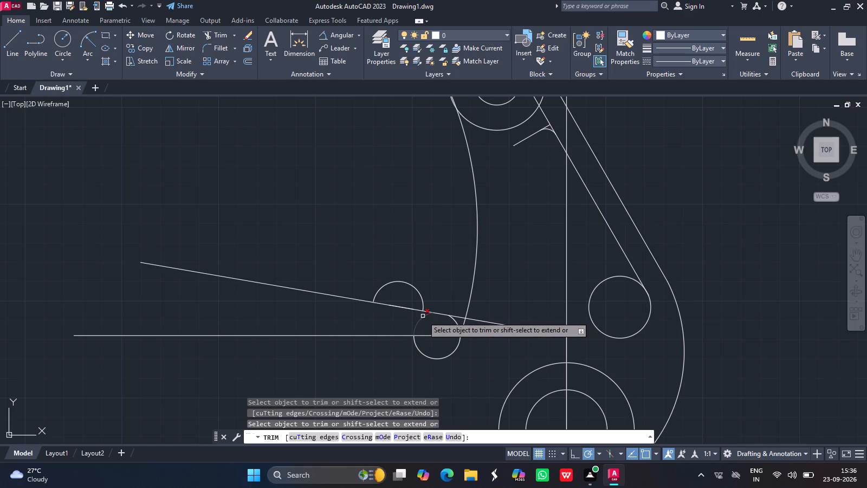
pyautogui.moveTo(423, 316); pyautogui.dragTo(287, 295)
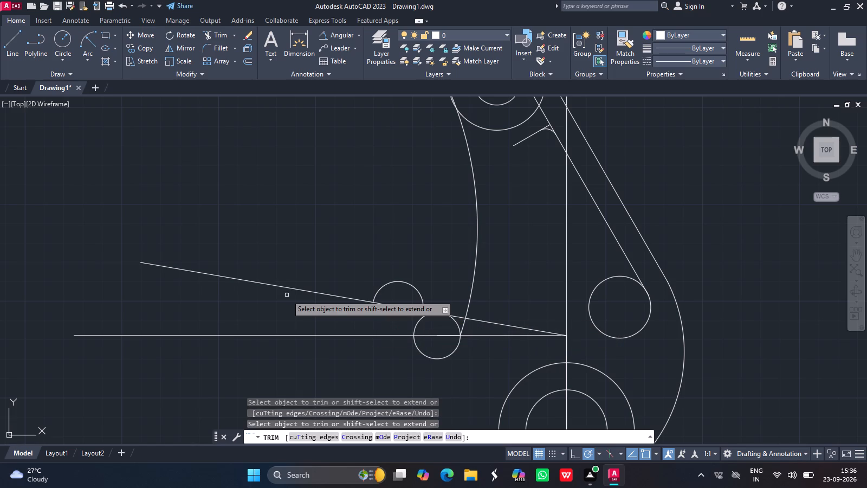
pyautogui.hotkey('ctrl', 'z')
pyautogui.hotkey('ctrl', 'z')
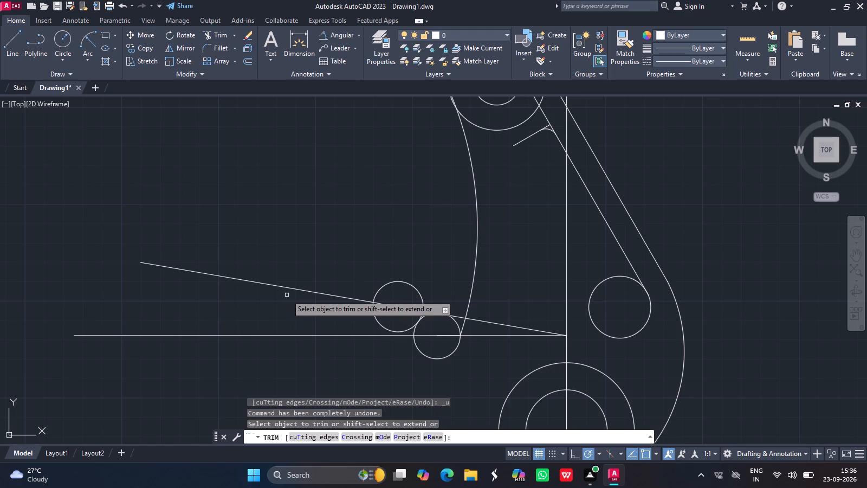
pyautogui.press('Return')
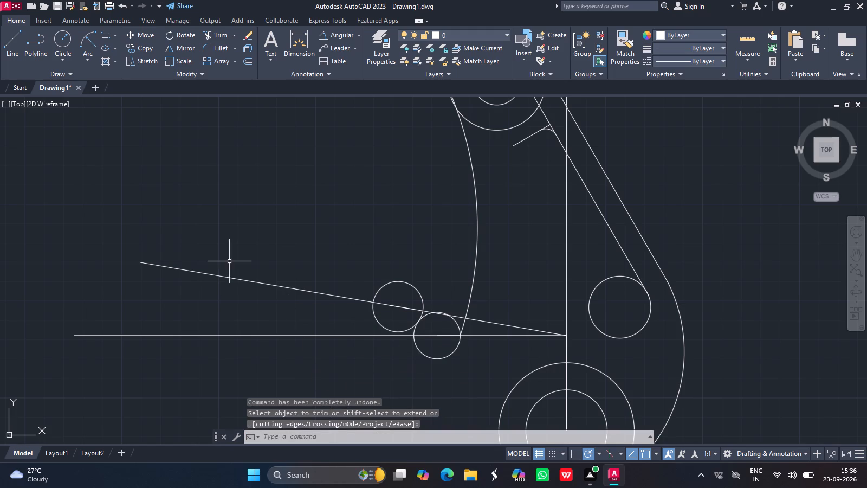
# Draw a short horizontal line from the contact point of the radius 13 and radius 12 circles into the radius 12 circle.
pyautogui.click(15, 40)
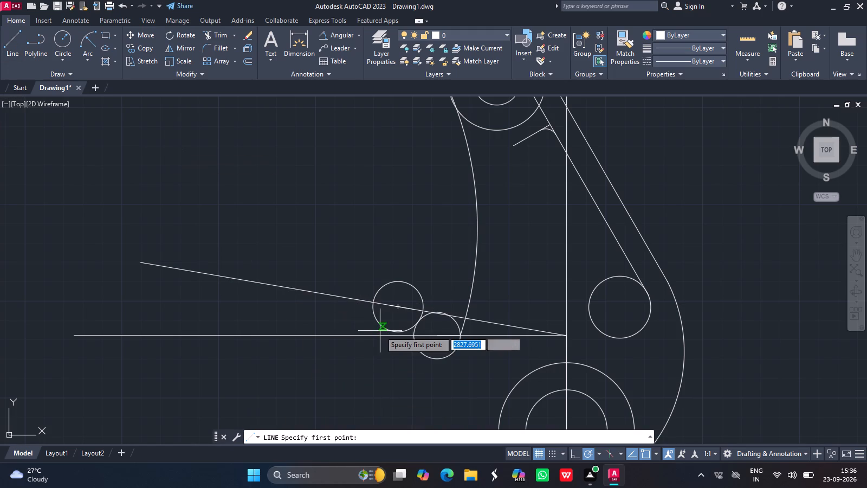
pyautogui.moveTo(410, 320); pyautogui.dragTo(427, 325)
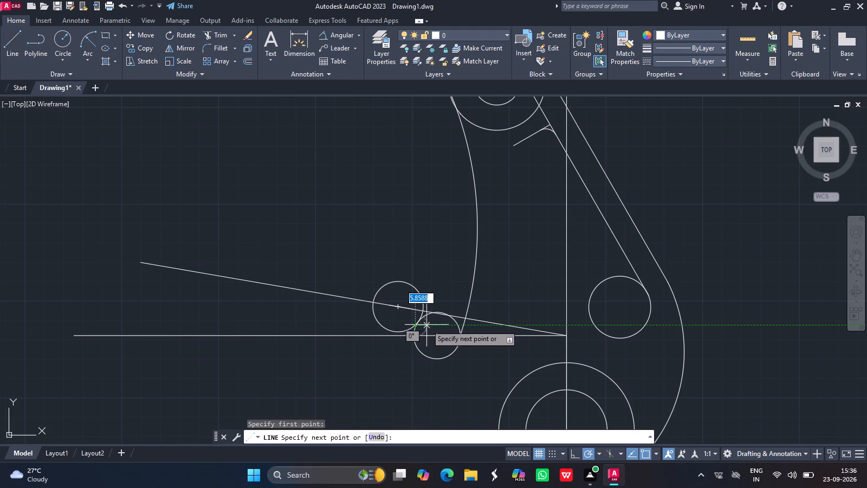
pyautogui.moveTo(427, 325); pyautogui.dragTo(431, 328)
pyautogui.click(431, 328)
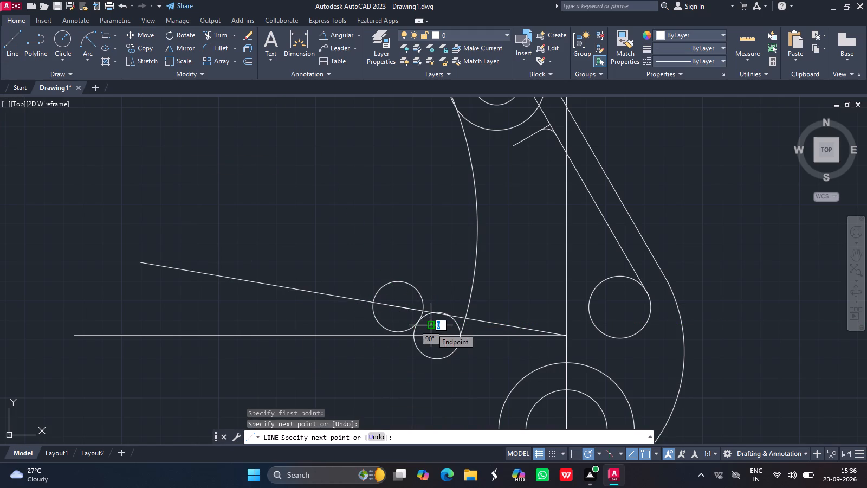
pyautogui.press('Return')
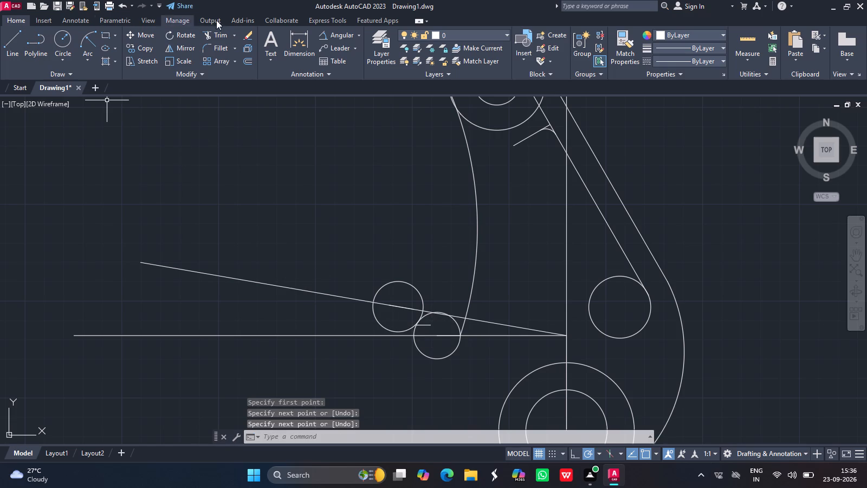
# Trim the radius 13 circle's lower part, the radius 12 circle's upper part and the short helper line, leaving an S-shaped pair of arcs.
pyautogui.click(215, 31)
pyautogui.click(215, 31)
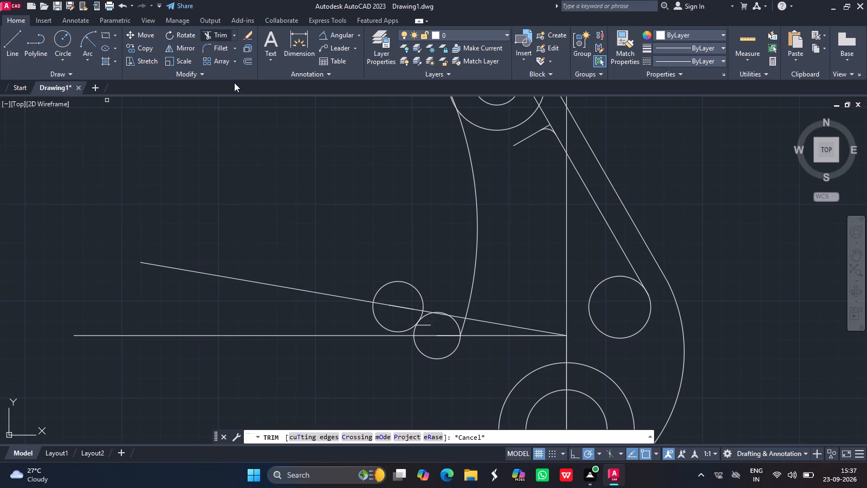
pyautogui.click(381, 324)
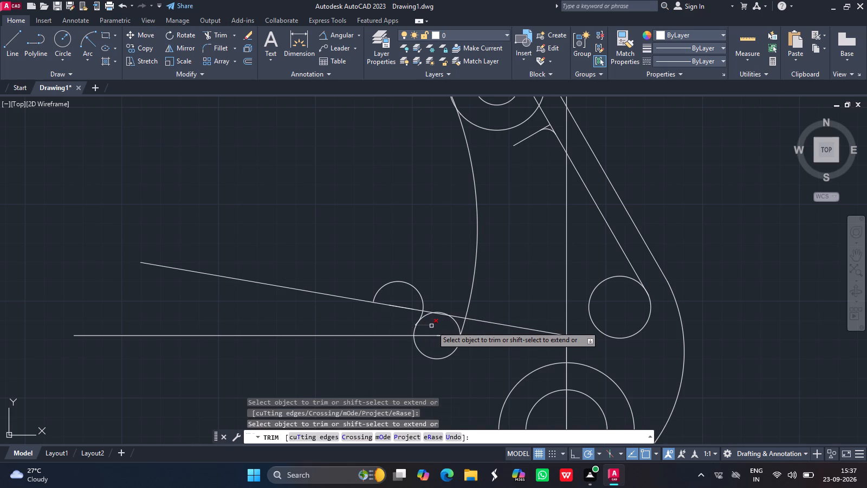
pyautogui.moveTo(425, 326); pyautogui.dragTo(426, 317)
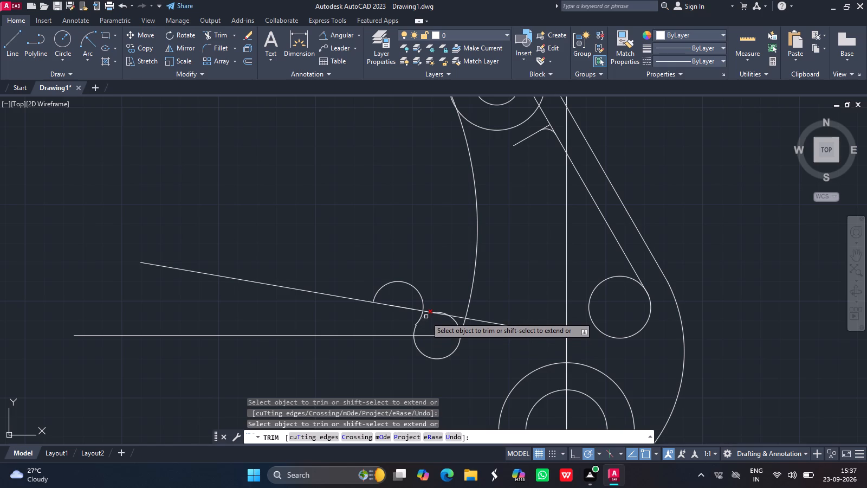
pyautogui.moveTo(426, 317); pyautogui.dragTo(441, 312)
pyautogui.moveTo(441, 312); pyautogui.dragTo(451, 321)
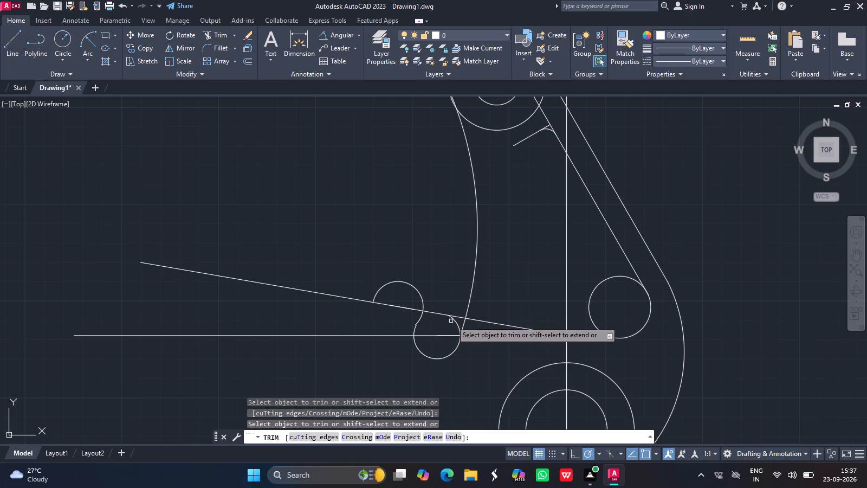
pyautogui.moveTo(451, 321); pyautogui.dragTo(456, 323)
pyautogui.click(456, 323)
pyautogui.press('Return')
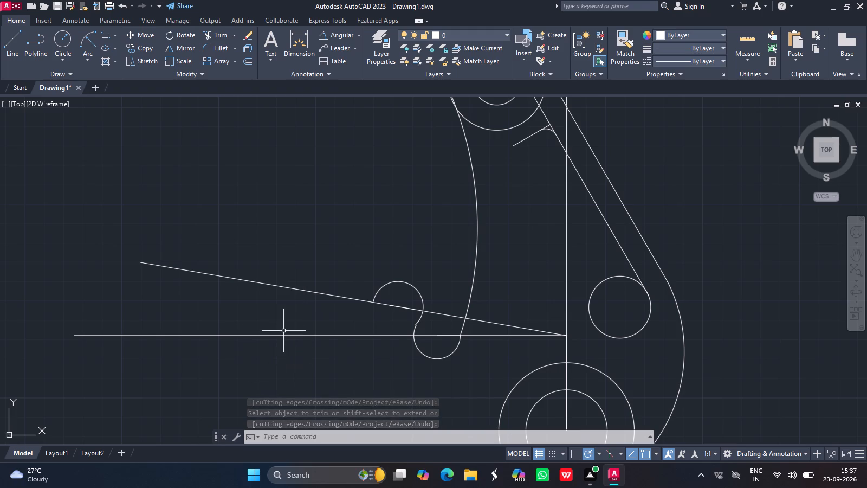
# Draw a circle of radius 84 centred where the inclined and long horizontal lines meet the vertical line.
pyautogui.click(56, 35)
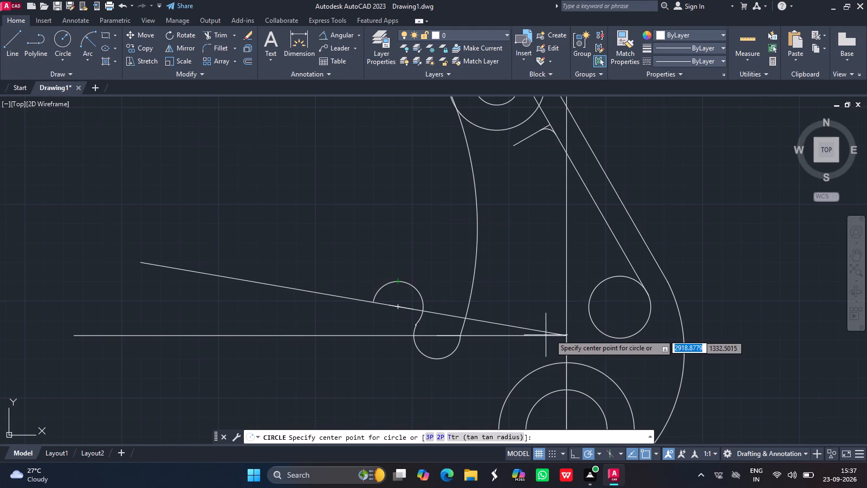
pyautogui.moveTo(565, 337); pyautogui.dragTo(416, 258)
pyautogui.write('84')
pyautogui.press('Return')
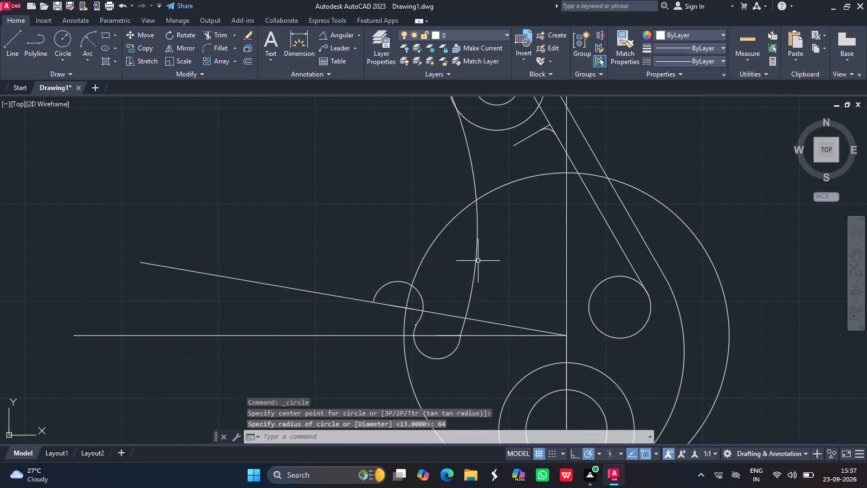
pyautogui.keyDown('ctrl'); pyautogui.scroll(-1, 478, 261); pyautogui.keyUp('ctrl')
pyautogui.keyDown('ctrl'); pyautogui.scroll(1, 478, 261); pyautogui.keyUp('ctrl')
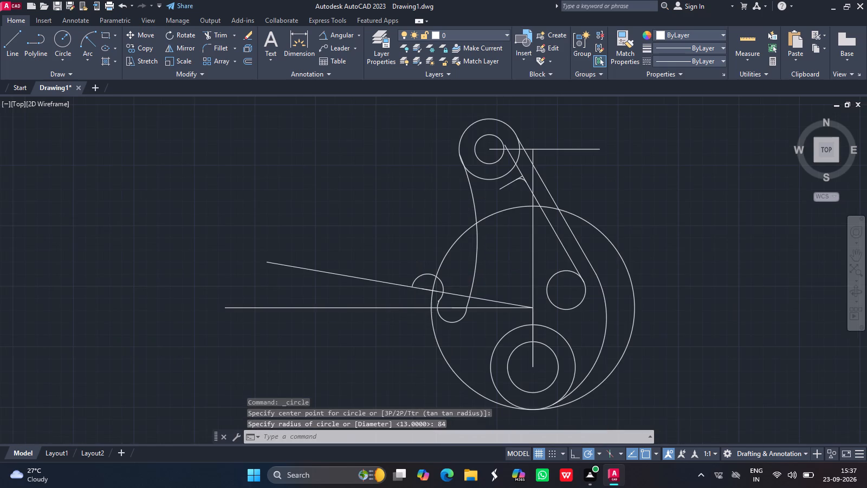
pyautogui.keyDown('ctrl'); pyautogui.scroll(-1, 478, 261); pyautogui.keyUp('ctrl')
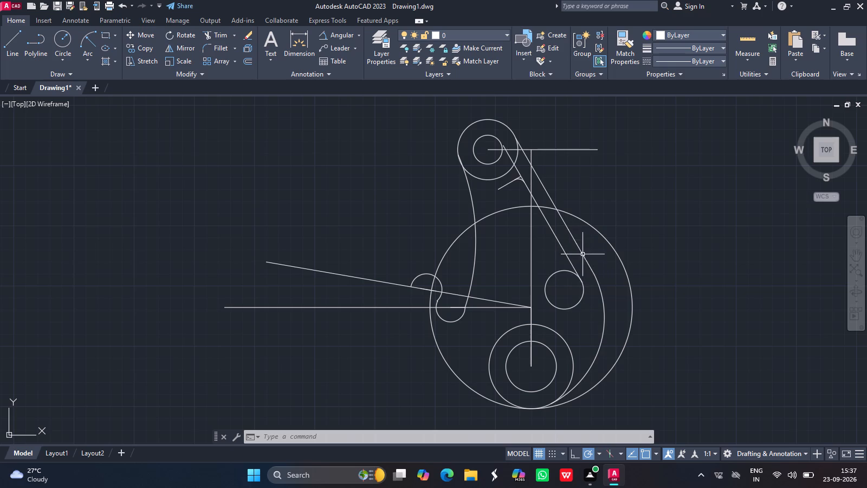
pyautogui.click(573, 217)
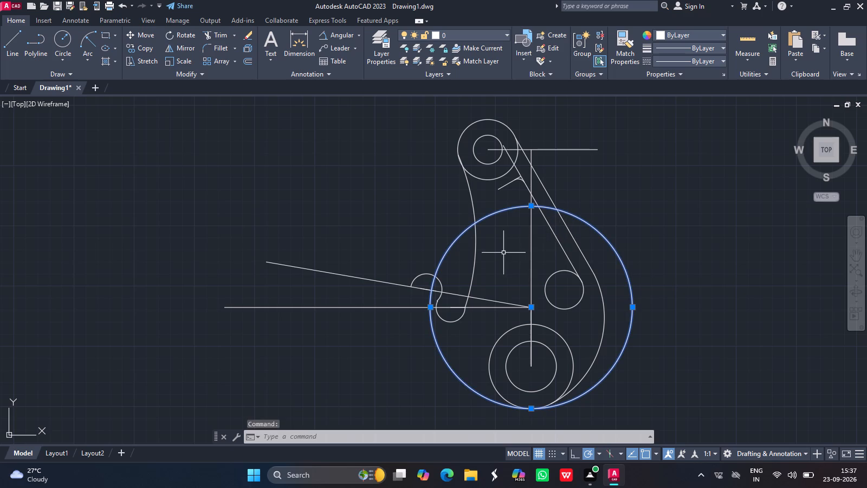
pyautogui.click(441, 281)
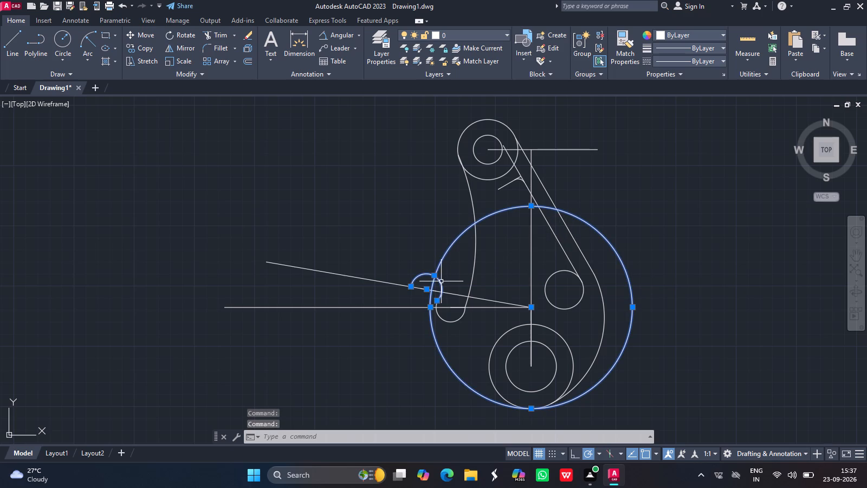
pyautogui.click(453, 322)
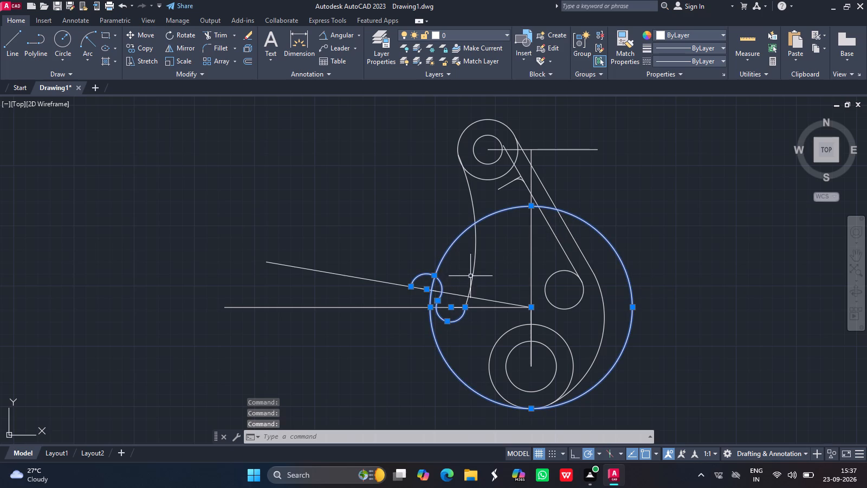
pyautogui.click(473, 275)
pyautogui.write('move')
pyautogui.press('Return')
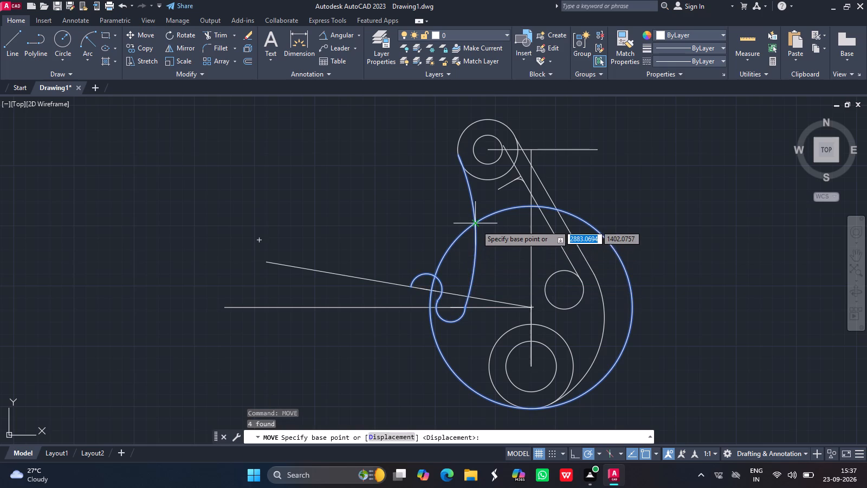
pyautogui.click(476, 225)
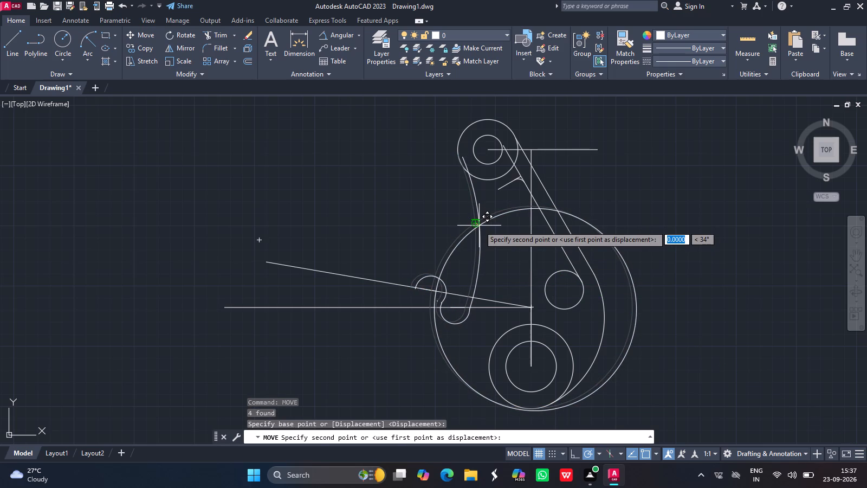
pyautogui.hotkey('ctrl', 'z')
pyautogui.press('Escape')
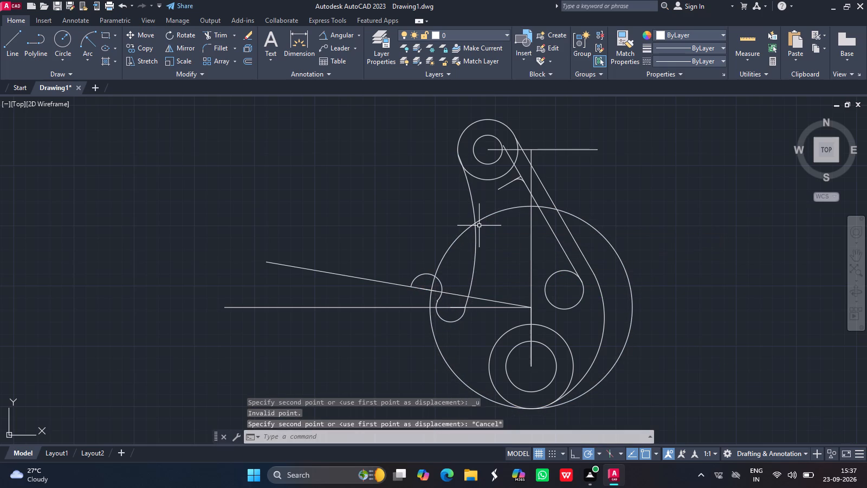
# Move the radius 180, 12 and 13 arcs together horizontally toward the vertical line until the radius 13 arc's outer end meets the radius 84 circle.
pyautogui.moveTo(476, 258); pyautogui.dragTo(437, 280)
pyautogui.click(437, 280)
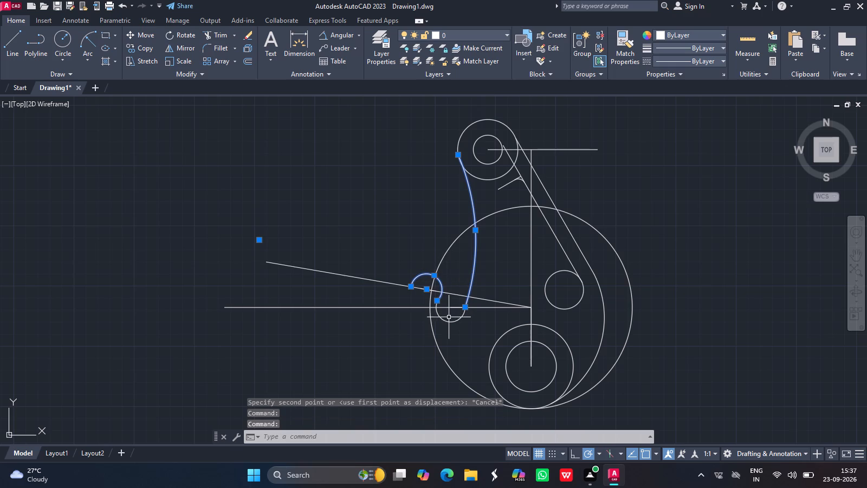
pyautogui.click(450, 319)
pyautogui.click(450, 322)
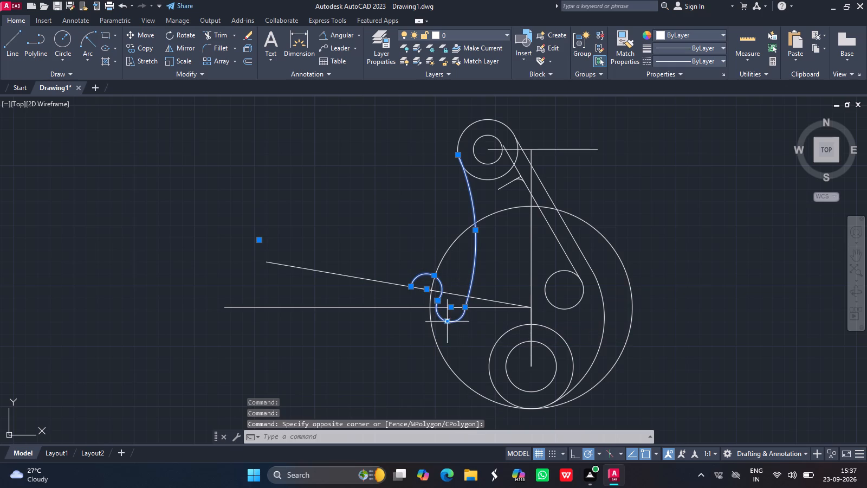
pyautogui.write('move')
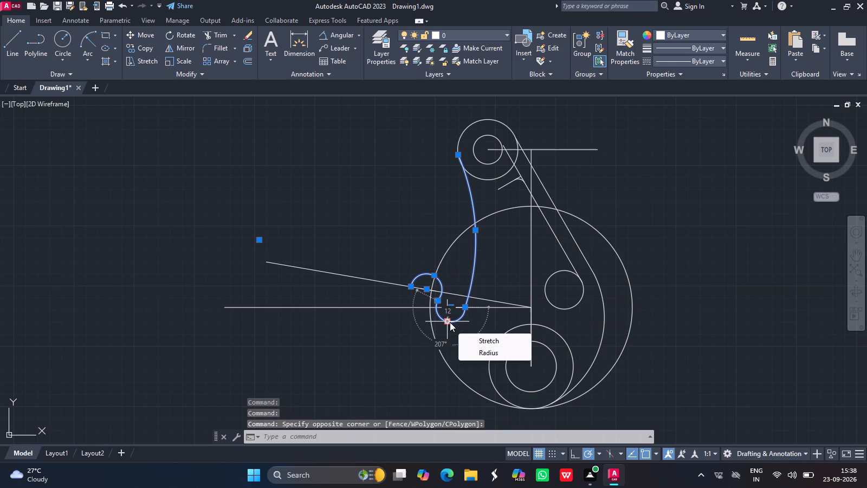
pyautogui.press('Return')
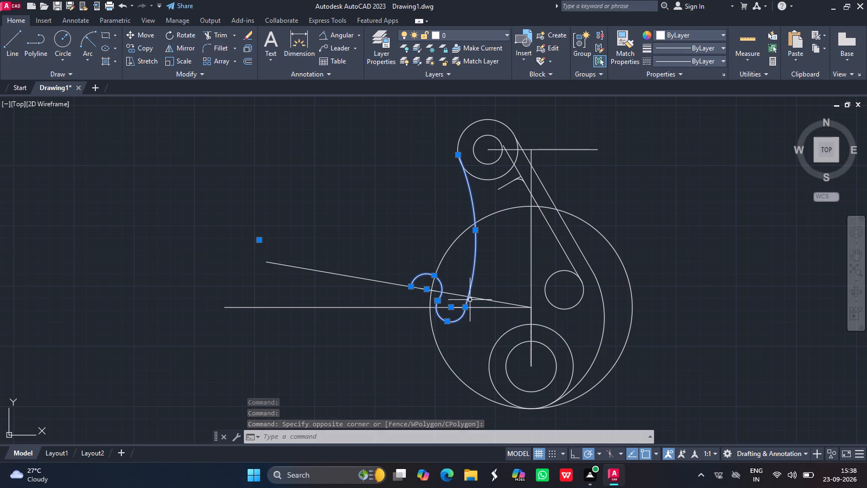
pyautogui.click(467, 309)
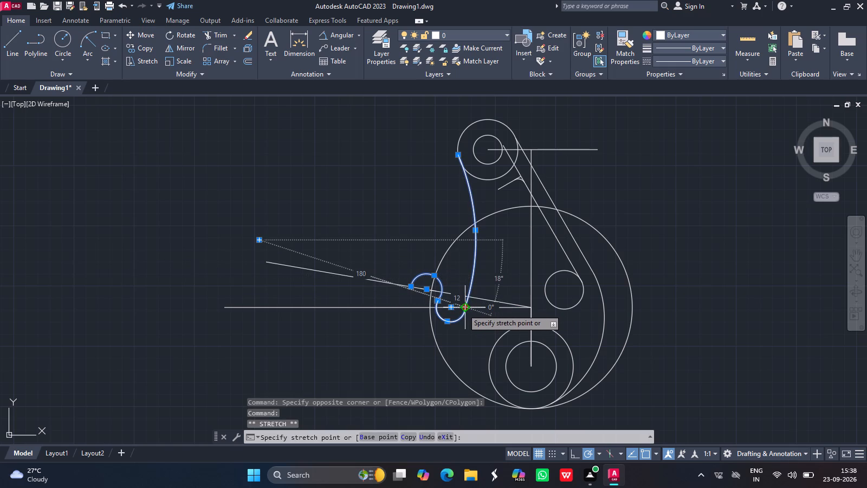
pyautogui.press('Escape')
pyautogui.write('mo')
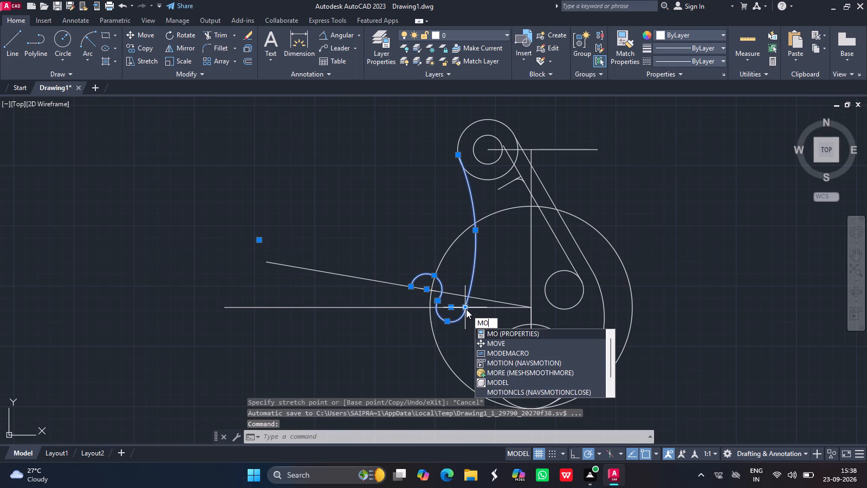
pyautogui.press('Down')
pyautogui.press('Return')
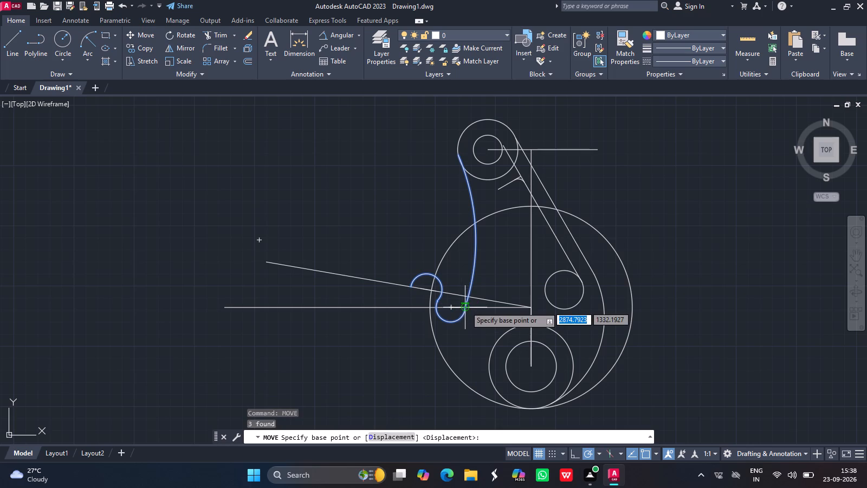
pyautogui.moveTo(465, 306); pyautogui.dragTo(481, 310)
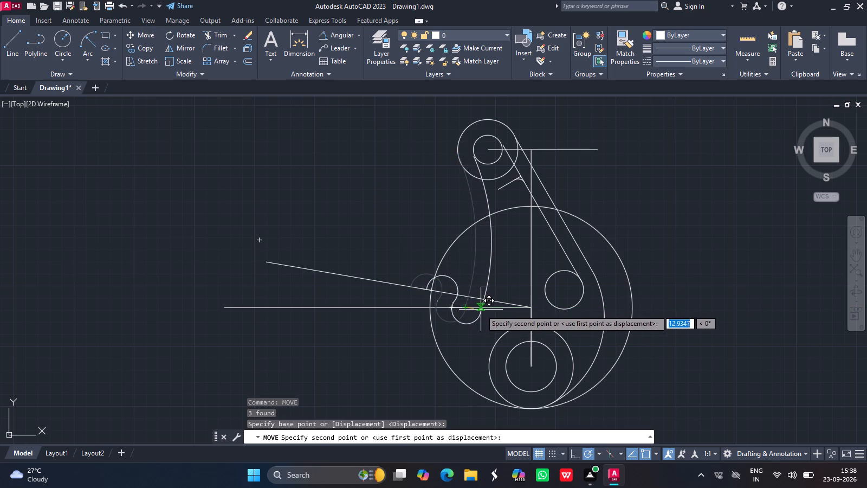
pyautogui.moveTo(481, 310); pyautogui.dragTo(485, 312)
pyautogui.click(485, 312)
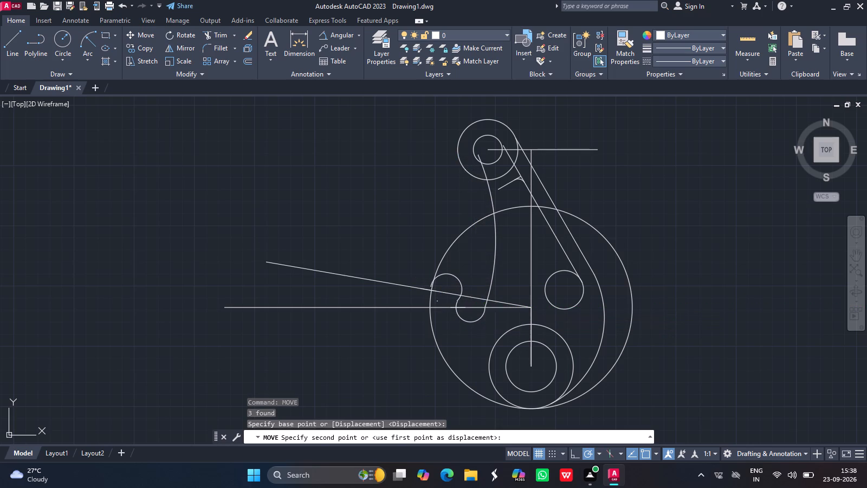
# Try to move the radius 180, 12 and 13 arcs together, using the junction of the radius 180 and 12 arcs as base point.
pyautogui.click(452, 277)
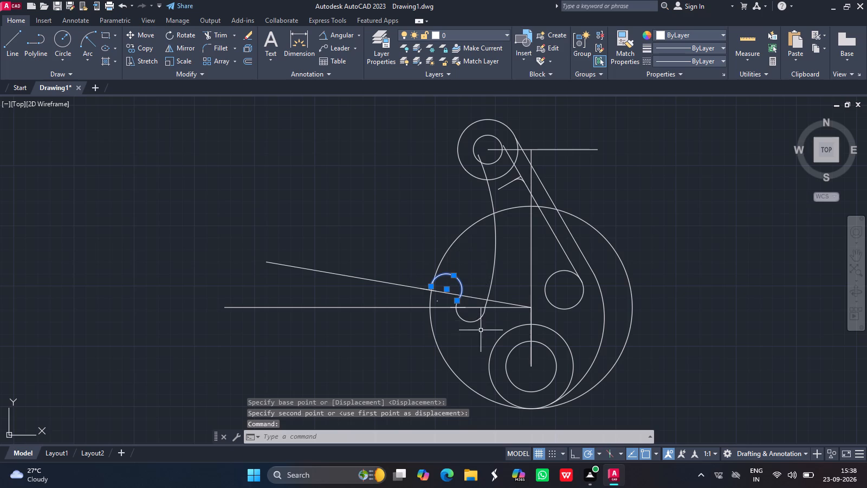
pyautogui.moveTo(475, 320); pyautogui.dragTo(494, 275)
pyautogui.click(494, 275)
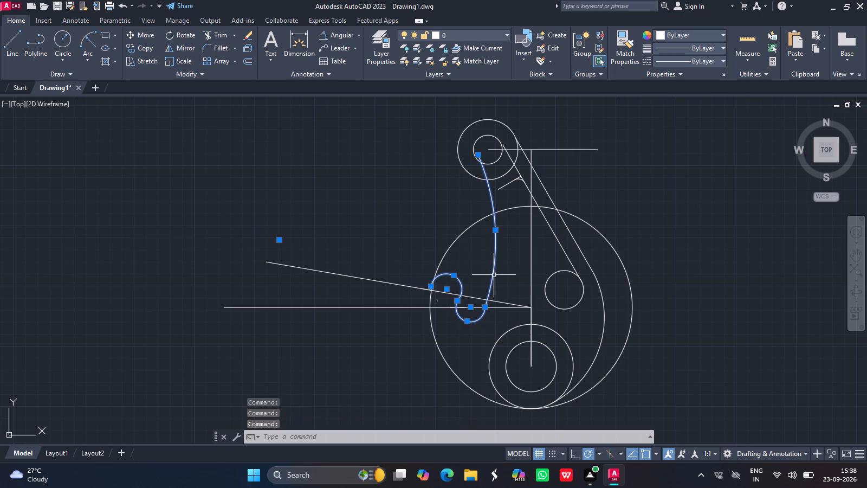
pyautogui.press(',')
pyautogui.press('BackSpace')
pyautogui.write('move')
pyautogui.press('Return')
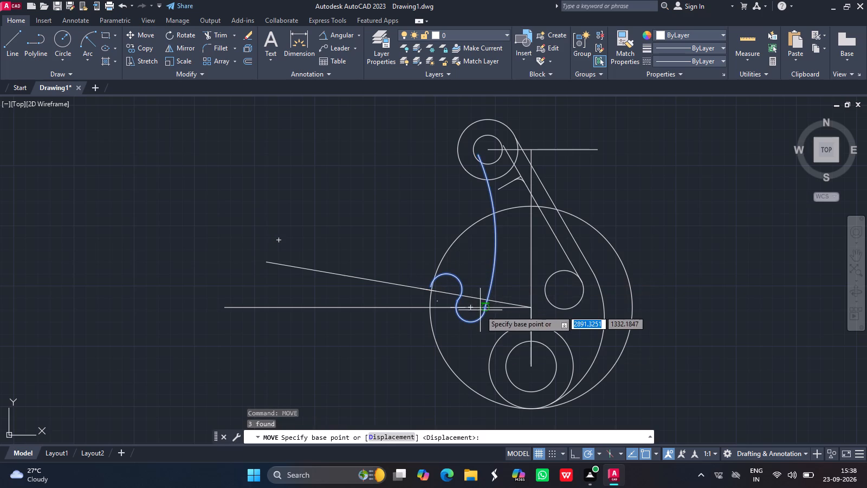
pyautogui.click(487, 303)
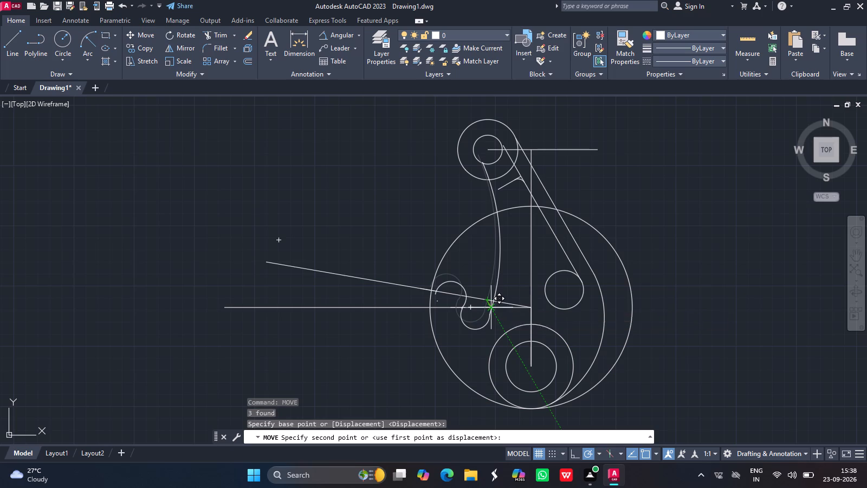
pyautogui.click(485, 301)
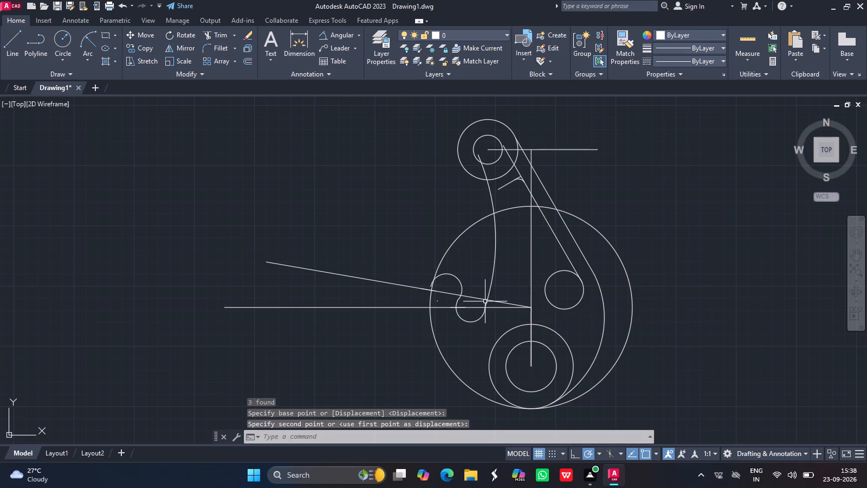
# Move the radius 180, 12 and 13 arcs together so the radius 13 arc's outer end meets the inclined line on the radius 84 circle.
pyautogui.keyDown('ctrl'); pyautogui.scroll(3, 450, 303); pyautogui.keyUp('ctrl')
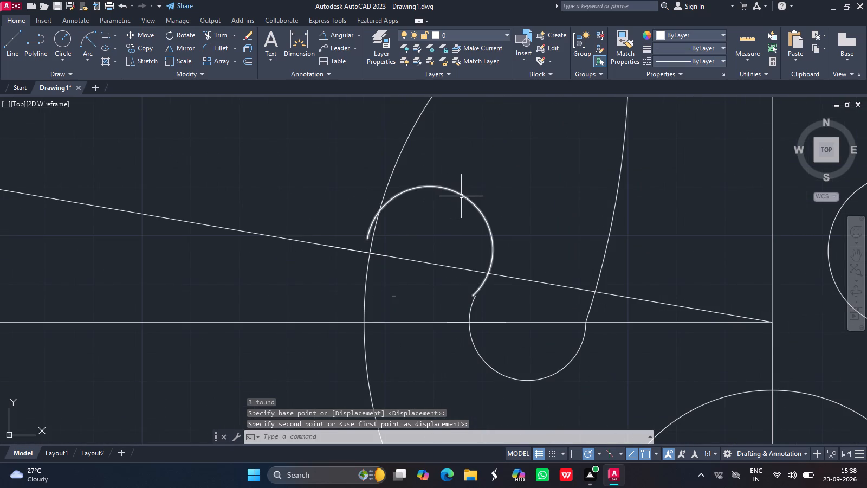
pyautogui.moveTo(463, 198); pyautogui.dragTo(472, 325)
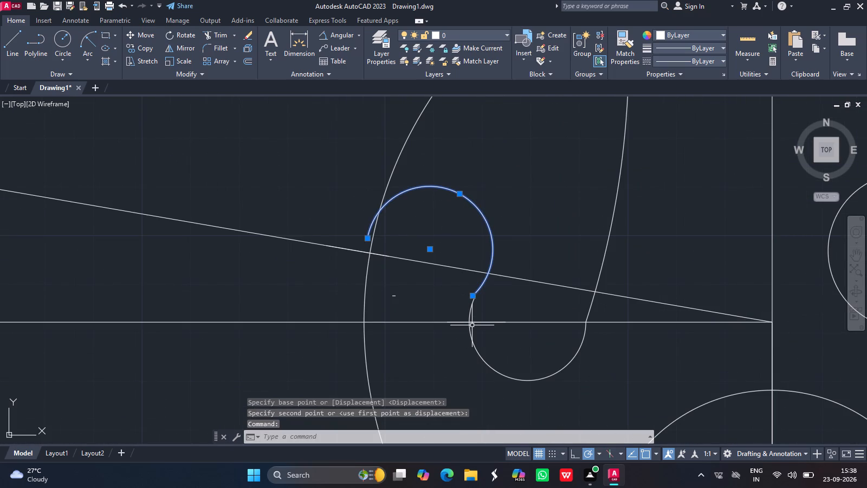
pyautogui.click(475, 333)
pyautogui.click(473, 341)
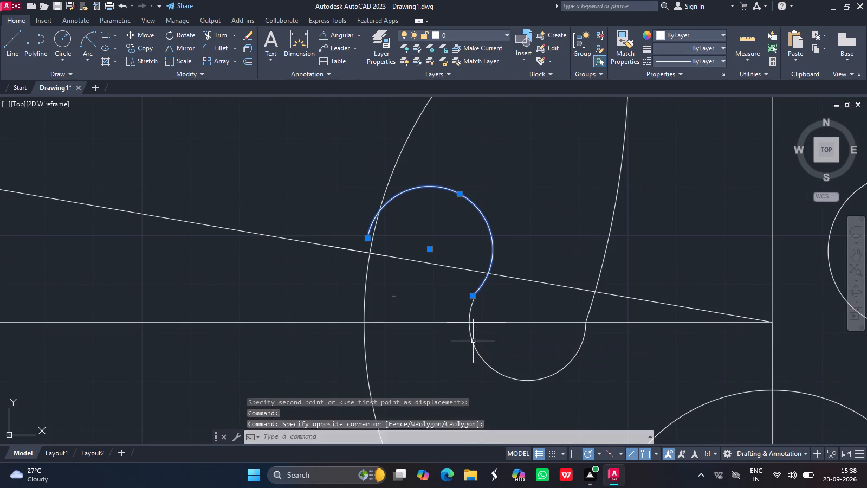
pyautogui.click(473, 341)
pyautogui.click(492, 365)
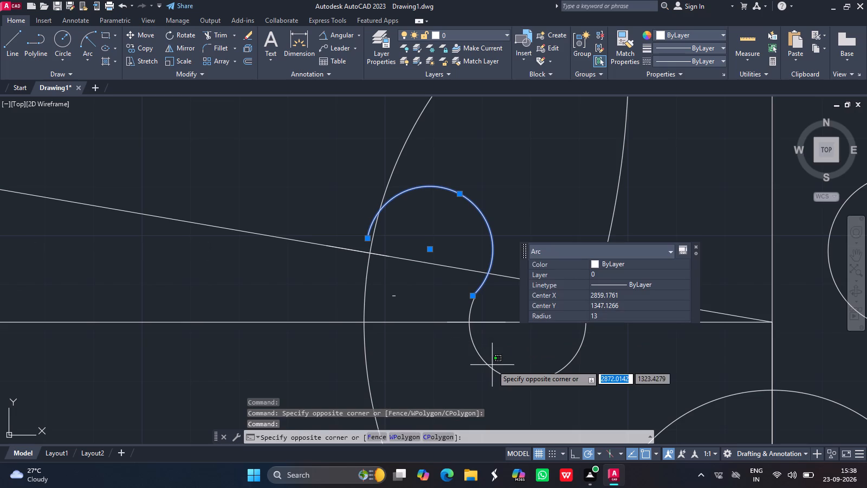
pyautogui.click(467, 363)
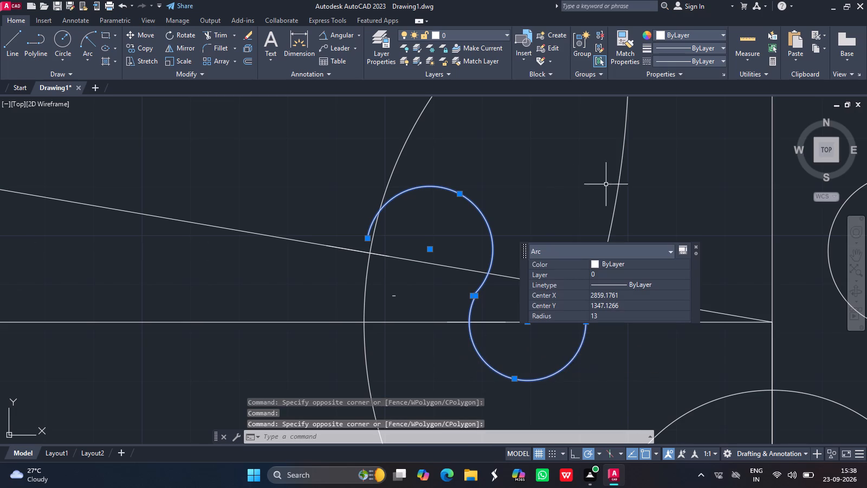
pyautogui.click(618, 190)
pyautogui.write('move')
pyautogui.press('Return')
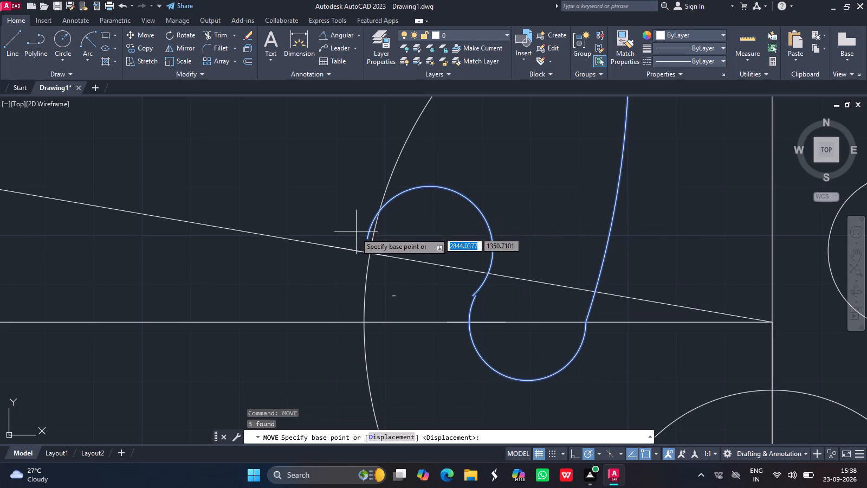
pyautogui.moveTo(366, 239); pyautogui.dragTo(371, 252)
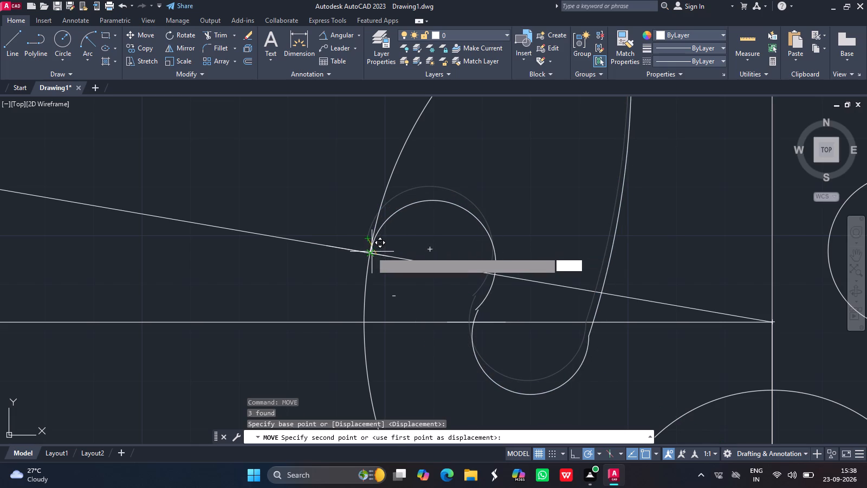
pyautogui.moveTo(371, 252); pyautogui.dragTo(368, 252)
pyautogui.click(368, 252)
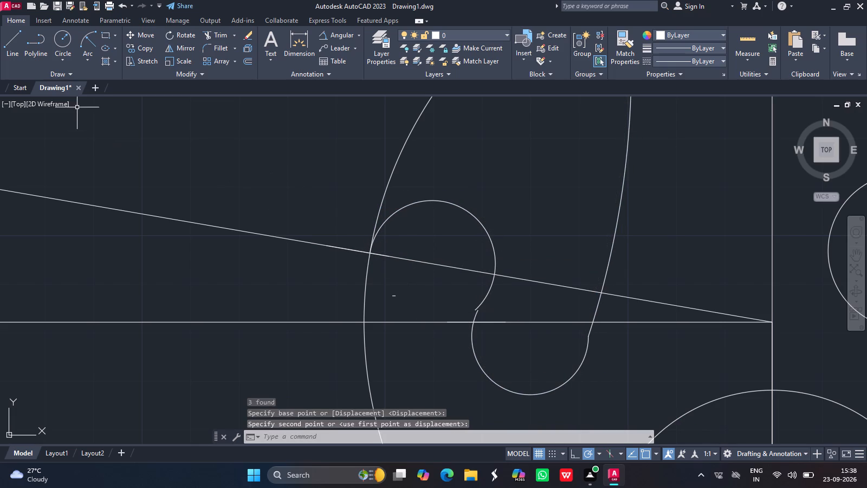
# Draw a short line from the radius 12 arc's upper end to the nearby radius 13 arc, bridging their junction.
pyautogui.click(12, 45)
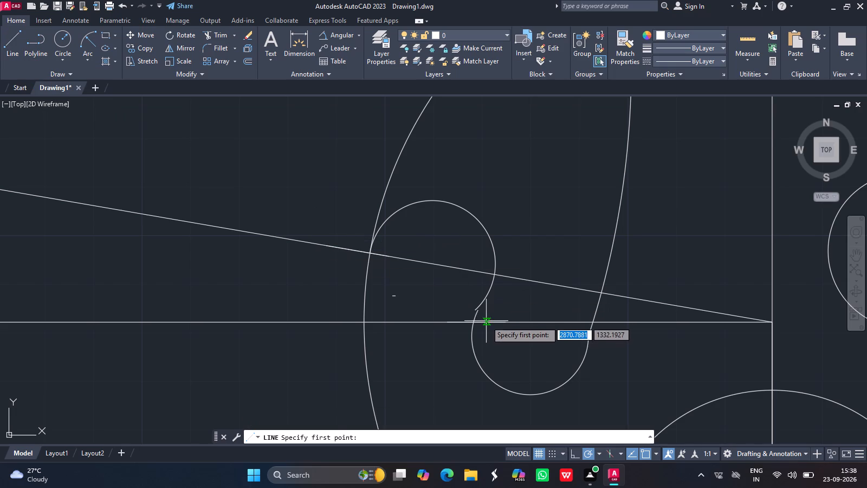
pyautogui.moveTo(478, 314); pyautogui.dragTo(478, 314)
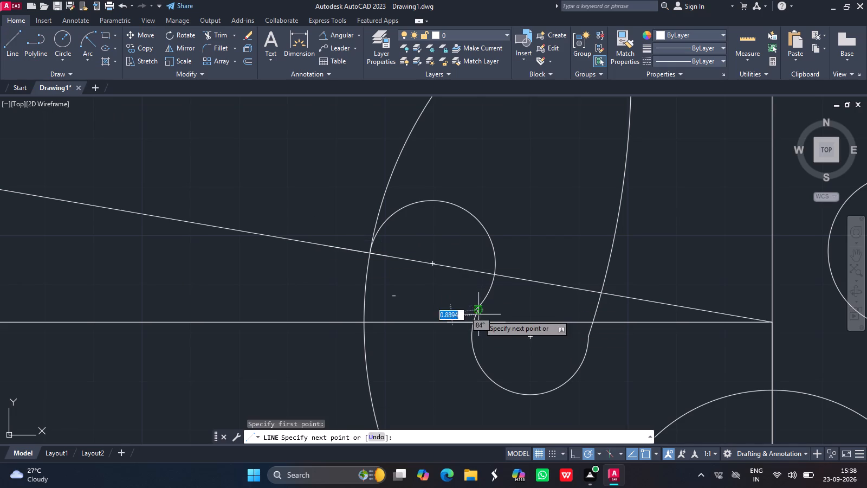
pyautogui.moveTo(478, 314); pyautogui.dragTo(483, 303)
pyautogui.click(483, 303)
pyautogui.press('Return')
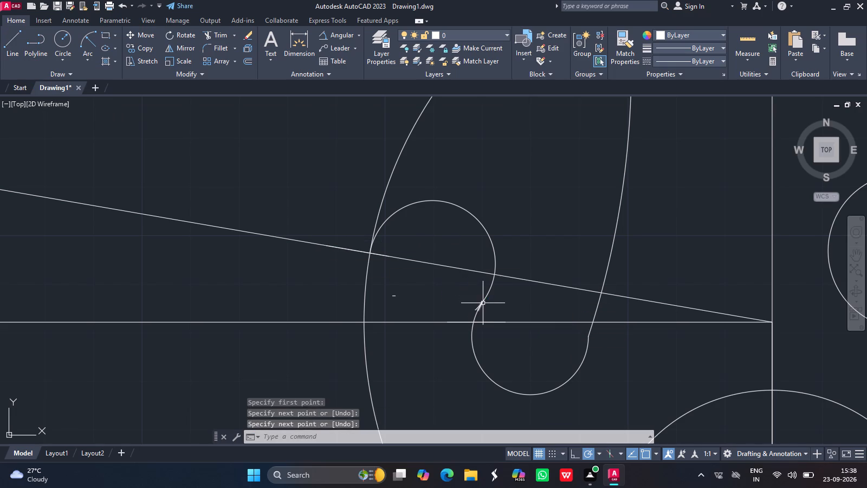
# Trim the radius 13 arc's leftover end beyond the short bridging line.
pyautogui.click(219, 29)
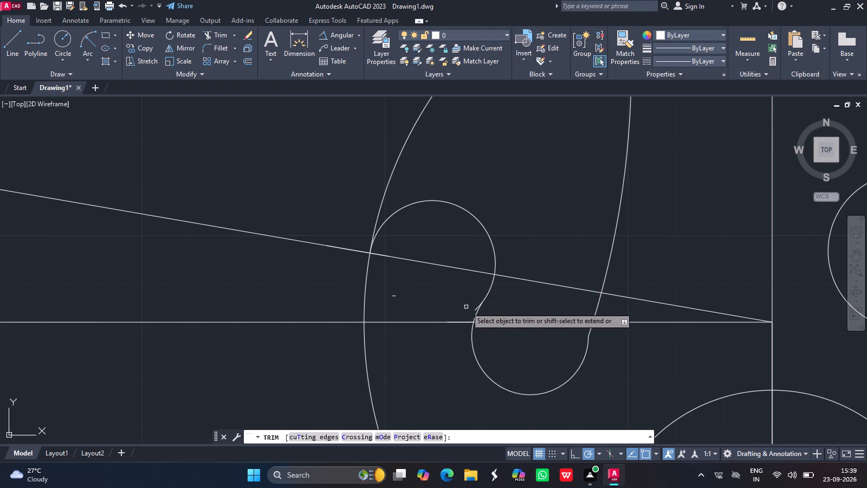
pyautogui.click(475, 309)
pyautogui.press('Return')
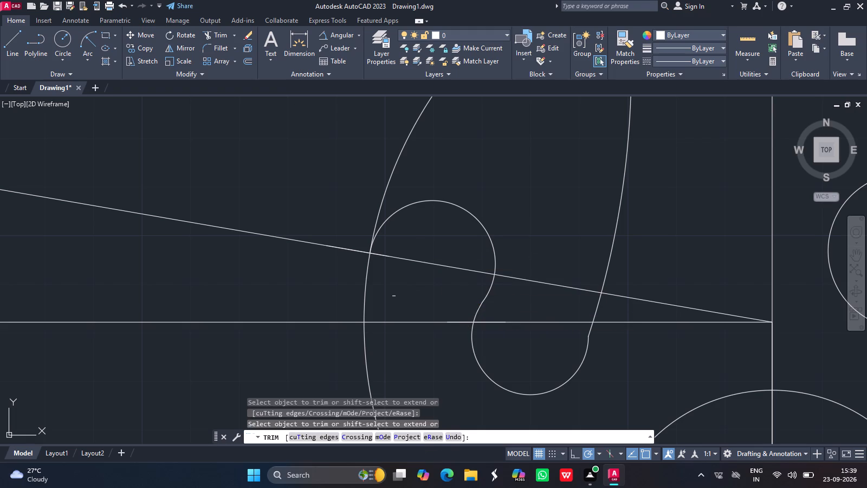
# Erase the radius 180 arc running from the upper concentric circles down to the radius 12 arc.
pyautogui.keyDown('ctrl'); pyautogui.scroll(-2, 475, 309); pyautogui.keyUp('ctrl')
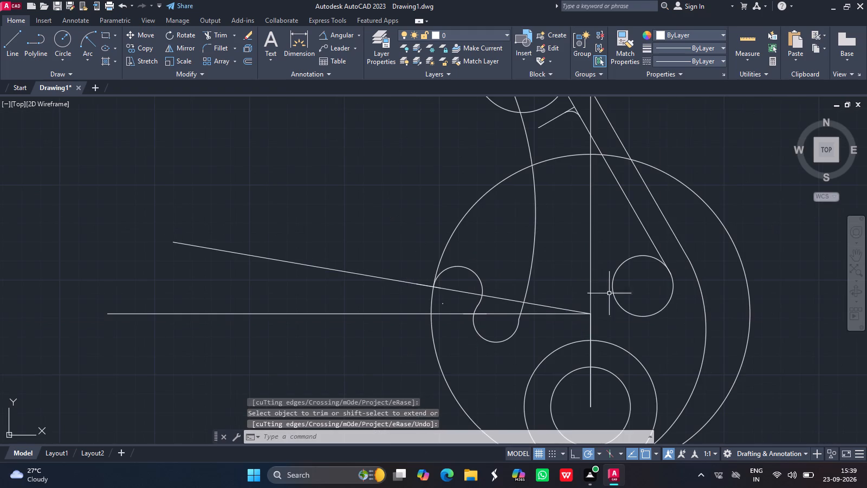
pyautogui.click(857, 255)
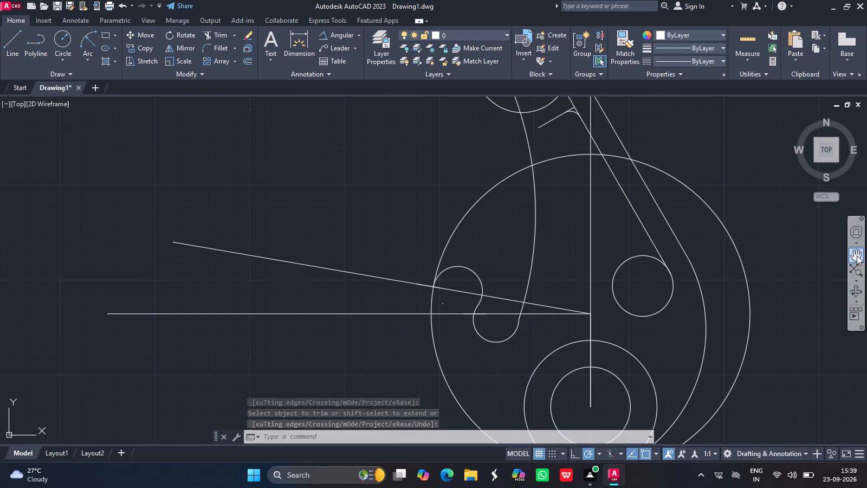
pyautogui.moveTo(442, 188); pyautogui.dragTo(413, 277)
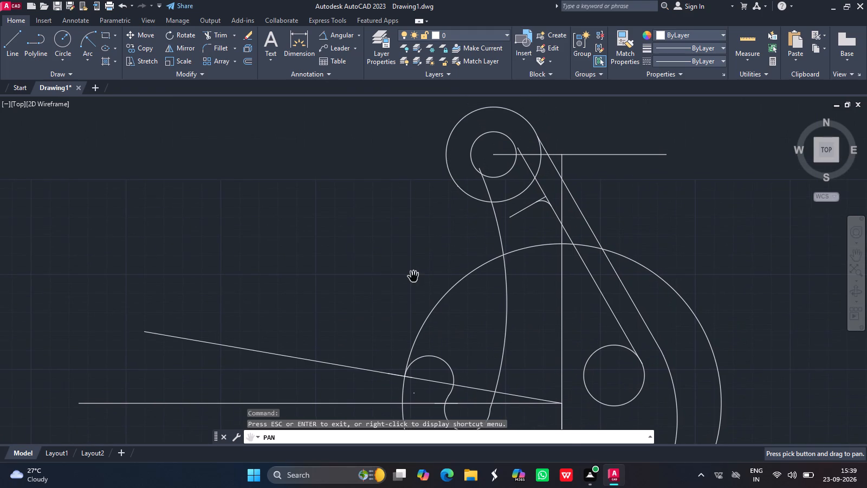
pyautogui.press('Escape')
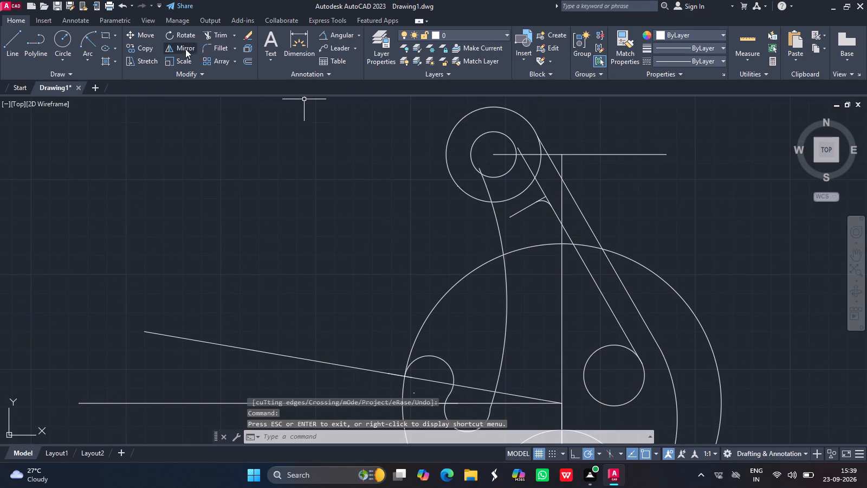
pyautogui.click(501, 238)
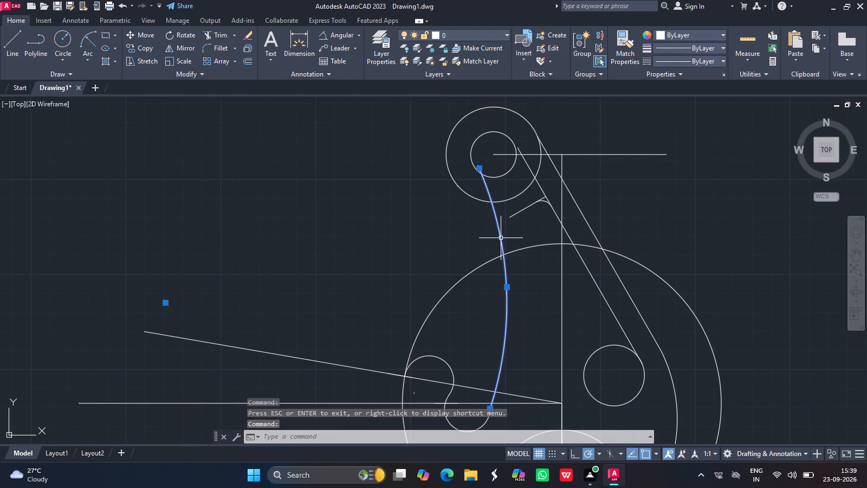
pyautogui.press('Delete')
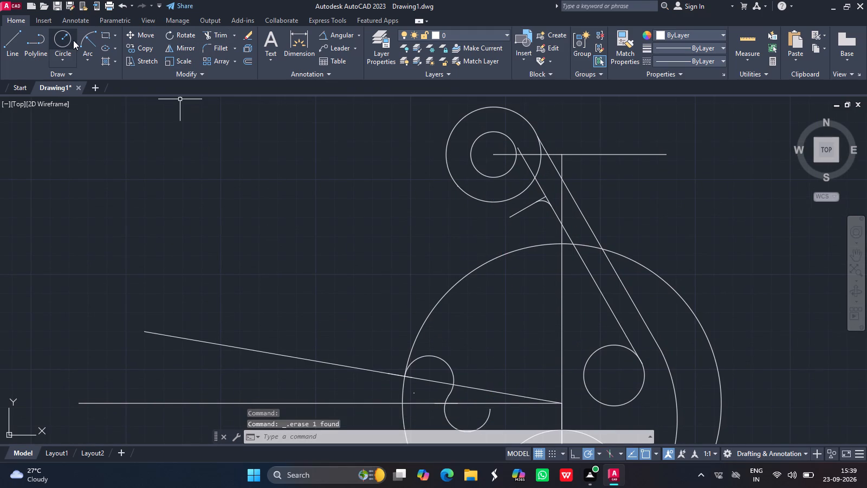
# Draw a circle of radius 180 centred in the empty area above the inclined line.
pyautogui.click(59, 40)
pyautogui.moveTo(227, 230); pyautogui.dragTo(202, 193)
pyautogui.write('180')
pyautogui.press('Return')
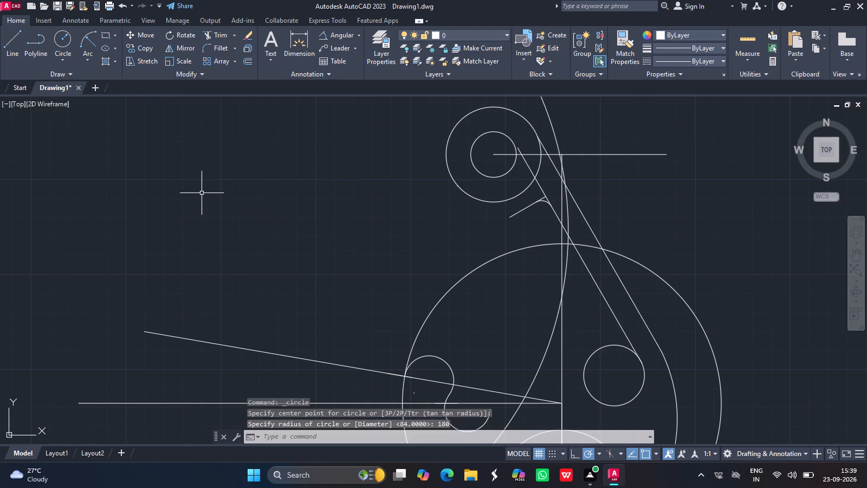
# Move the radius 180 circle by its centre onto the inclined line, close to that line's outer end.
pyautogui.click(550, 343)
pyautogui.write('move')
pyautogui.press('Return')
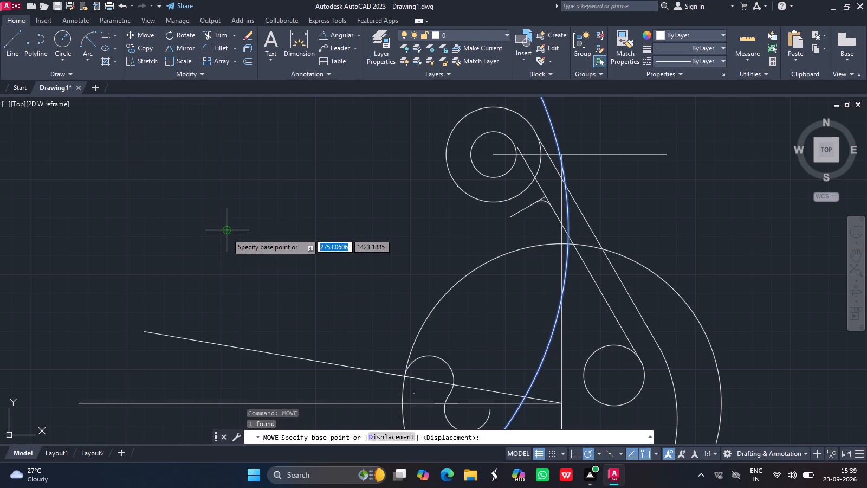
pyautogui.moveTo(227, 233); pyautogui.dragTo(144, 250)
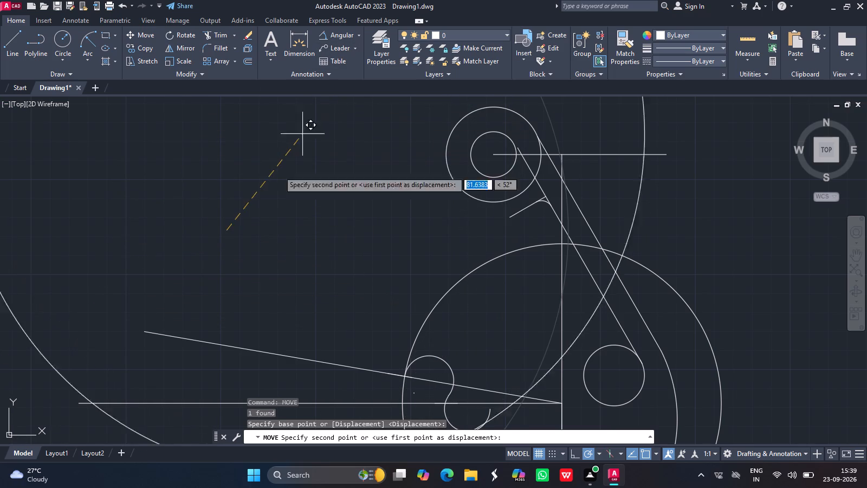
pyautogui.keyDown('ctrl'); pyautogui.scroll(-2, 247, 222); pyautogui.keyUp('ctrl')
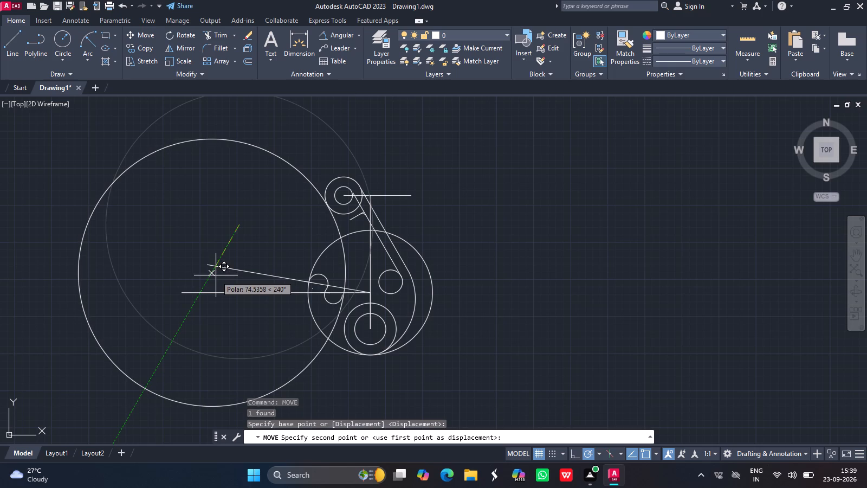
pyautogui.keyDown('ctrl'); pyautogui.scroll(1, 216, 275); pyautogui.keyUp('ctrl')
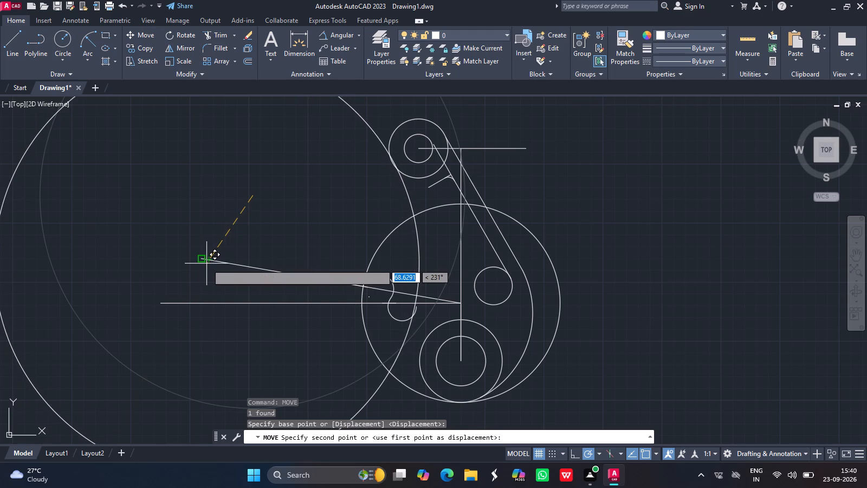
pyautogui.click(208, 265)
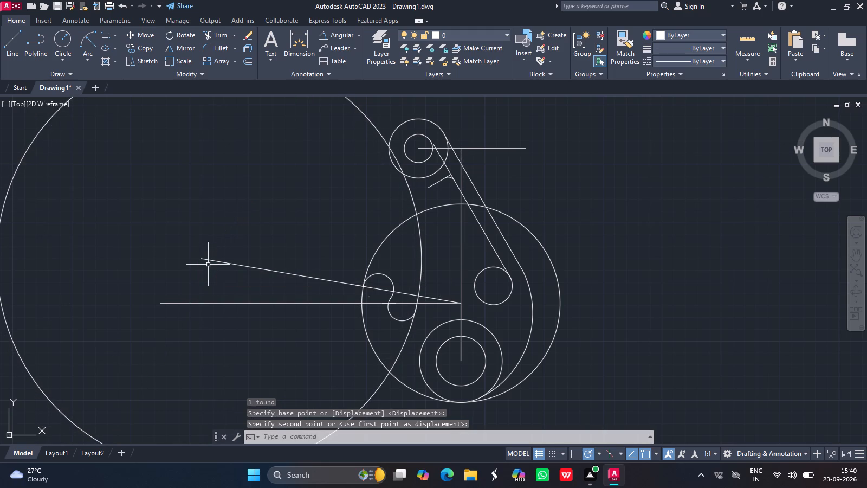
# Shift the radius 180 circle slightly away from the vertical line, from its crossing with the outer upper circle onto that circle's edge.
pyautogui.click(378, 135)
pyautogui.click(374, 126)
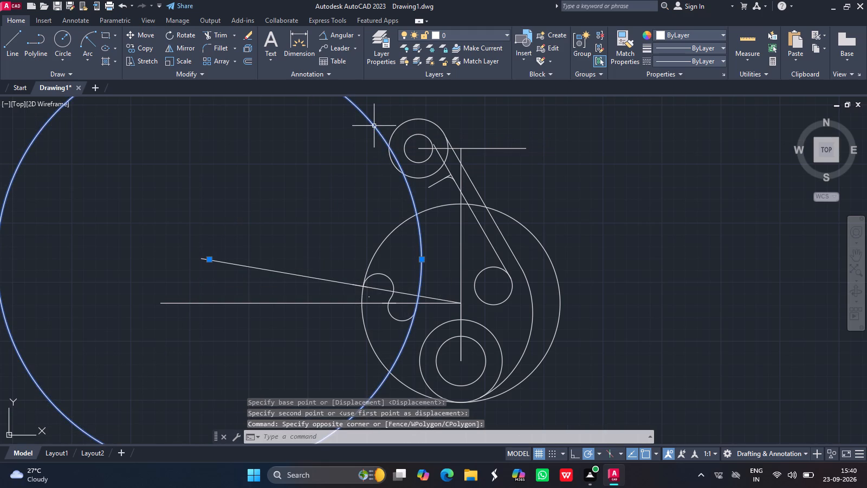
pyautogui.write('move')
pyautogui.press('Return')
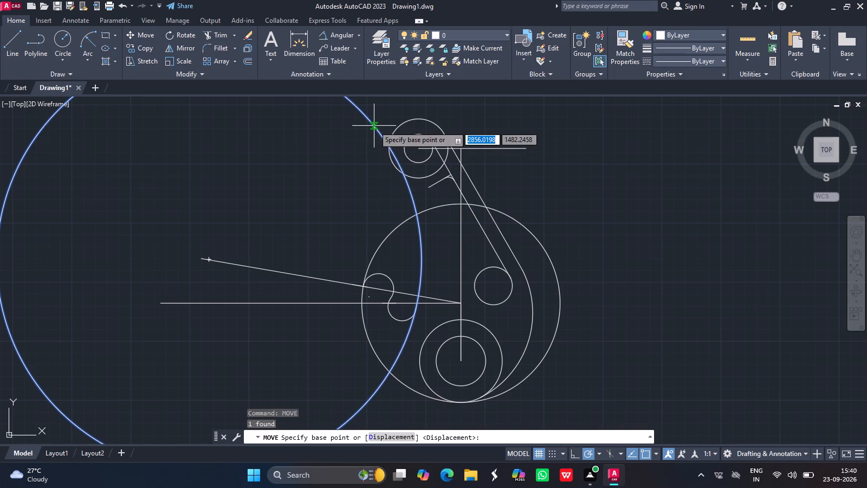
pyautogui.click(398, 163)
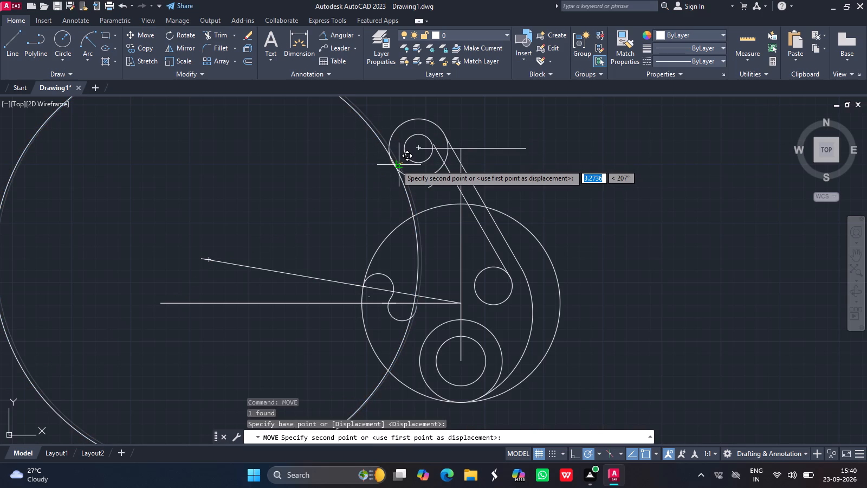
pyautogui.click(396, 164)
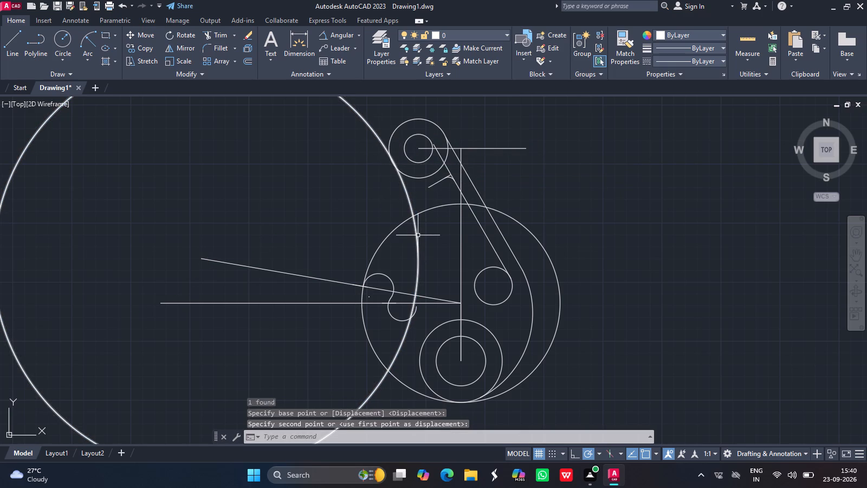
# Move the radius 180 circle slightly toward the vertical line, using its crossing with the horizontal line as base point.
pyautogui.click(417, 239)
pyautogui.write('move')
pyautogui.press('Return')
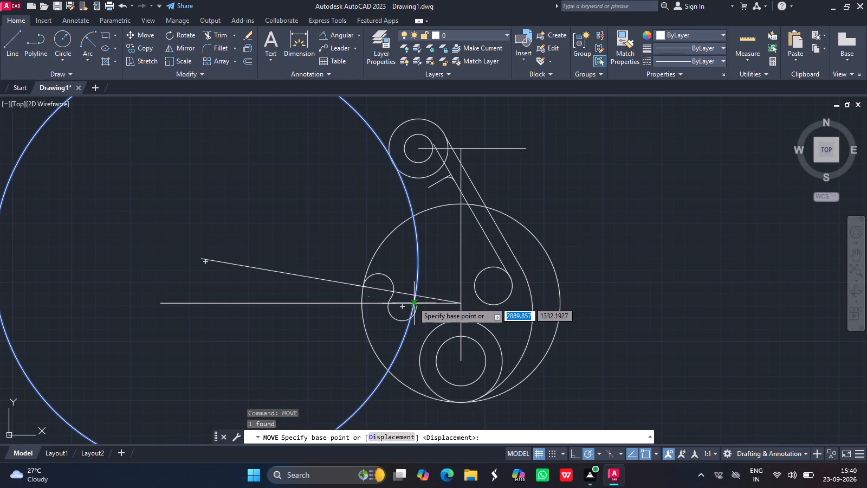
pyautogui.moveTo(413, 302); pyautogui.dragTo(422, 302)
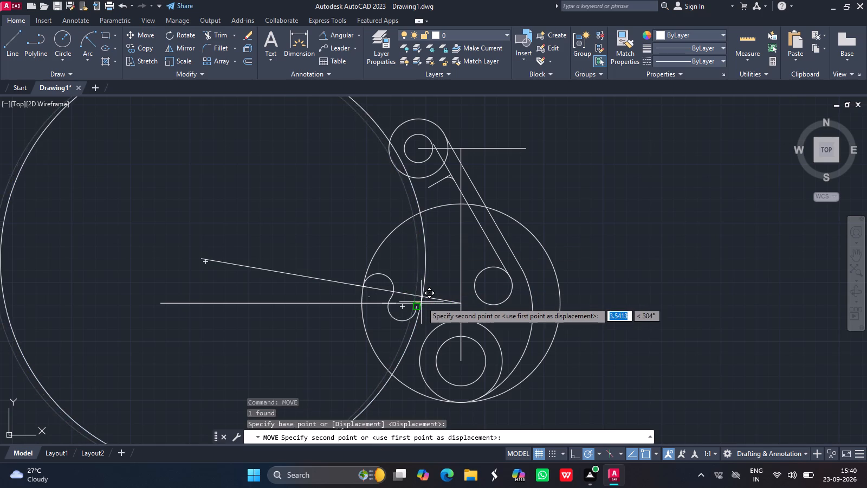
pyautogui.moveTo(422, 302); pyautogui.dragTo(420, 302)
pyautogui.click(420, 302)
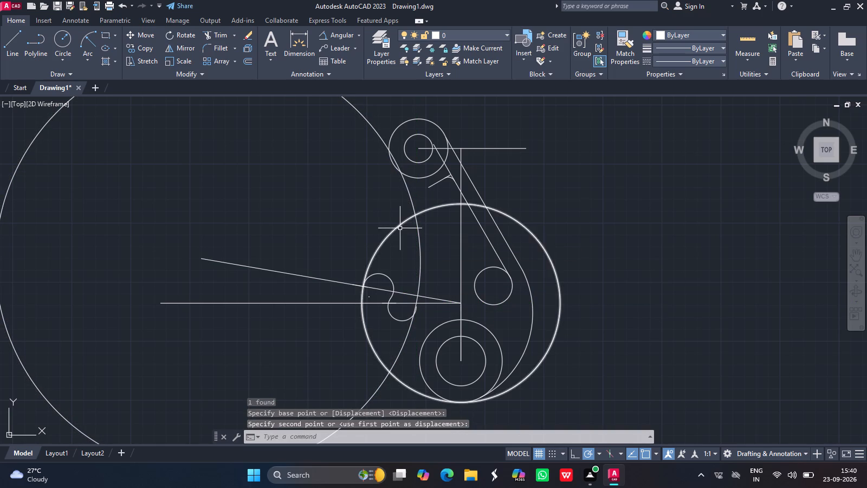
# Shift the radius 180 circle slightly downward, from its edge beside the radius 12 arc toward that arc's free end.
pyautogui.click(380, 134)
pyautogui.write('move')
pyautogui.press('Return')
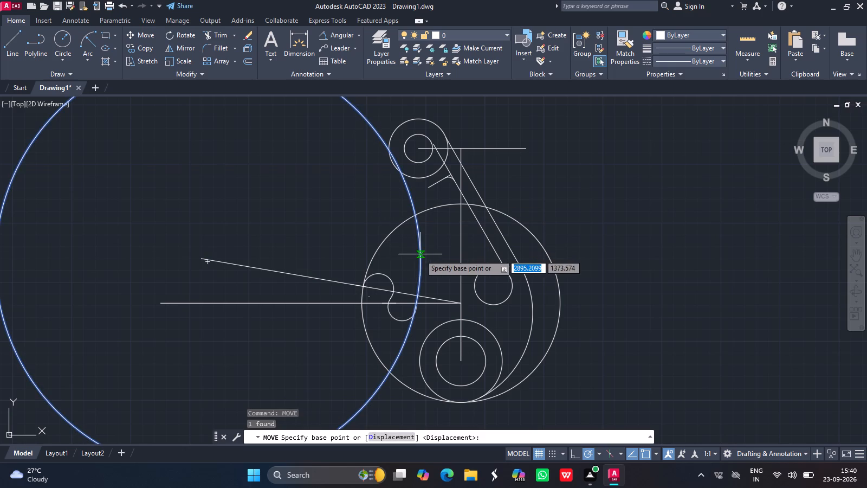
pyautogui.click(417, 305)
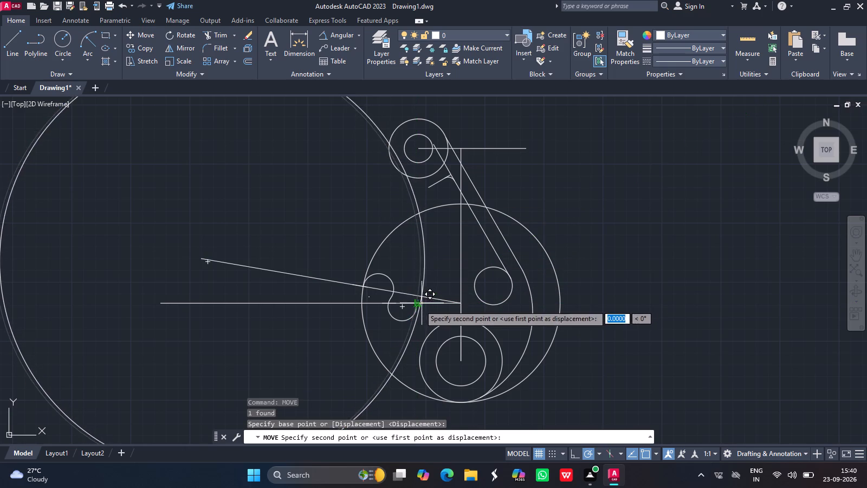
pyautogui.click(418, 309)
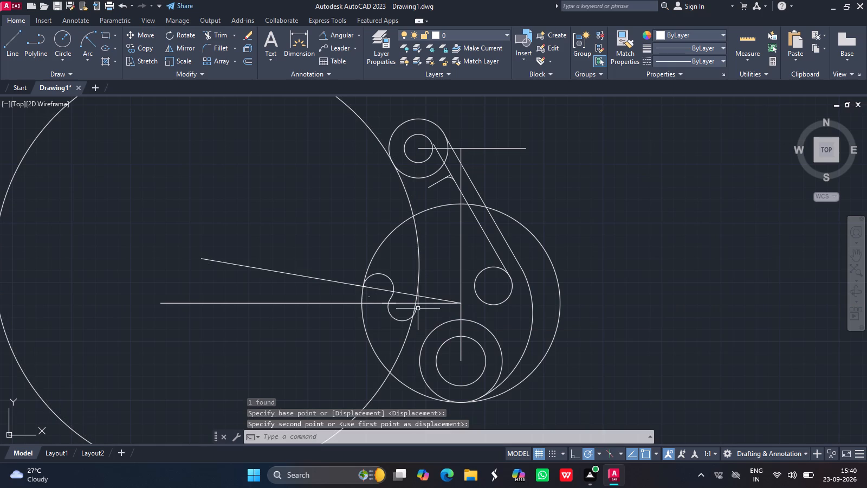
# Nudge the radius 180 circle slightly toward the vertical line so its edge meets the radius 12 arc's free end.
pyautogui.click(417, 289)
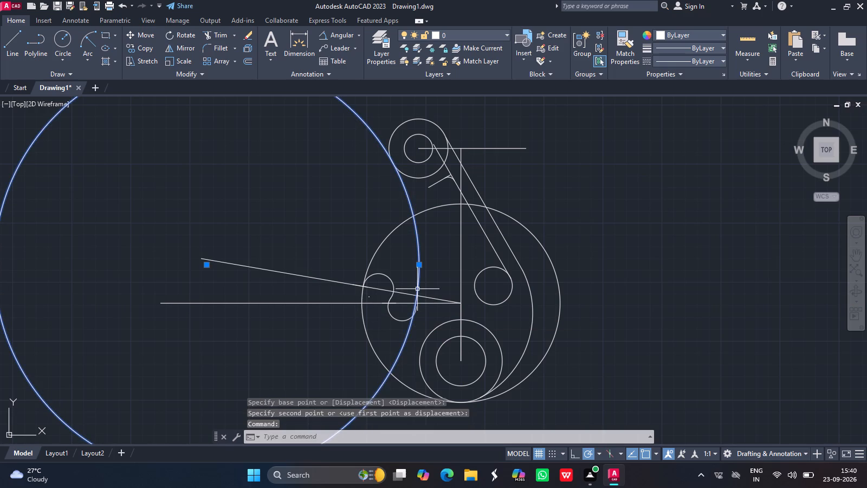
pyautogui.write('move')
pyautogui.press('Return')
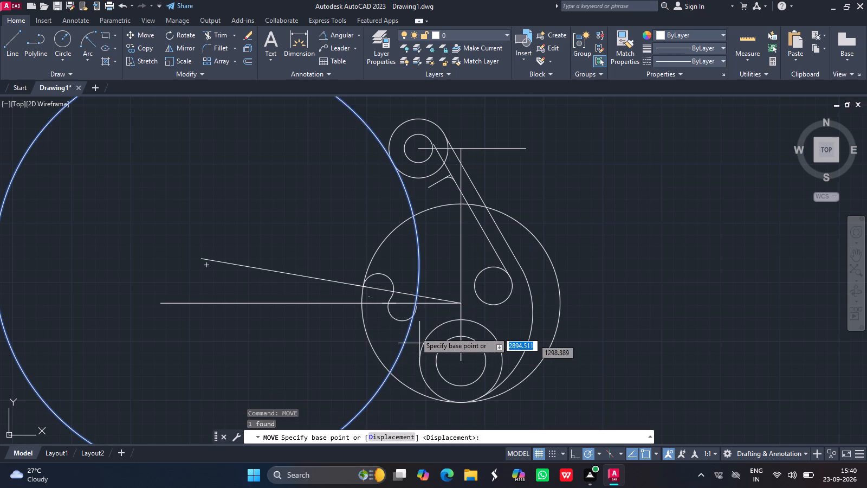
pyautogui.click(414, 311)
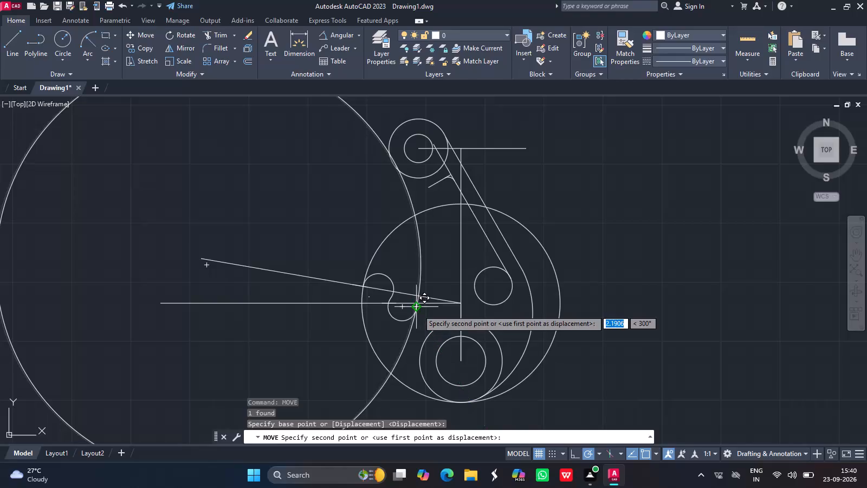
pyautogui.click(418, 309)
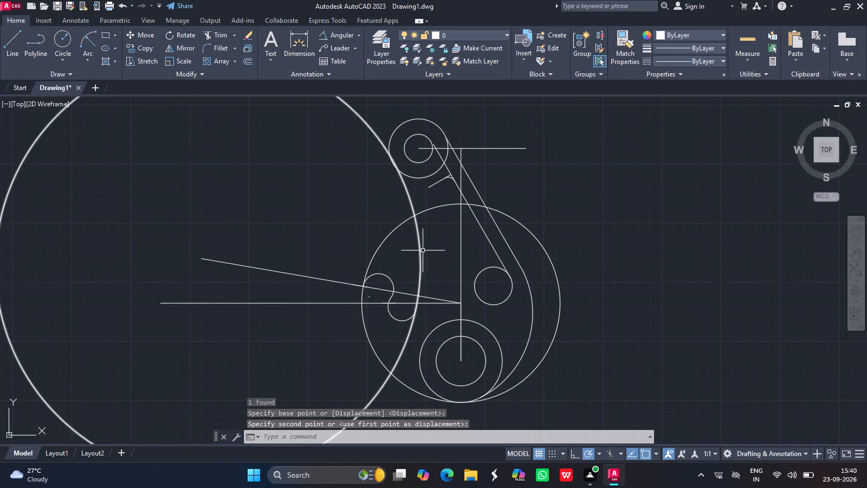
# Trim the radius 180 circle to the arc between the outer upper circle and the radius 12 arc.
pyautogui.click(212, 34)
pyautogui.click(353, 107)
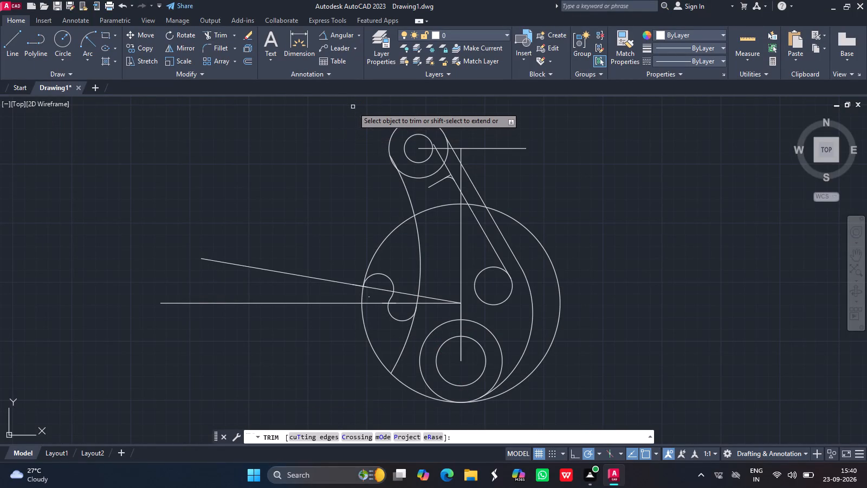
pyautogui.click(407, 343)
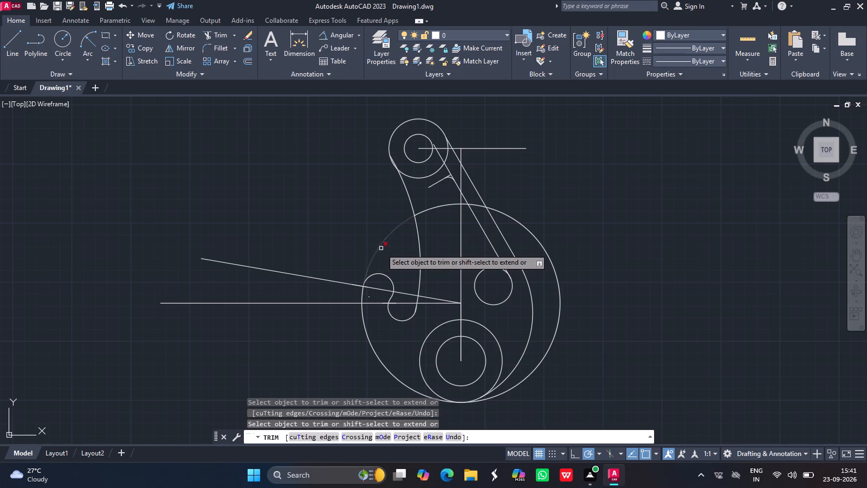
# Trim the radius 84 circle's upper portion and its far side outside the arm, keeping the lower arc from the radius 13 blend.
pyautogui.click(381, 248)
pyautogui.click(436, 207)
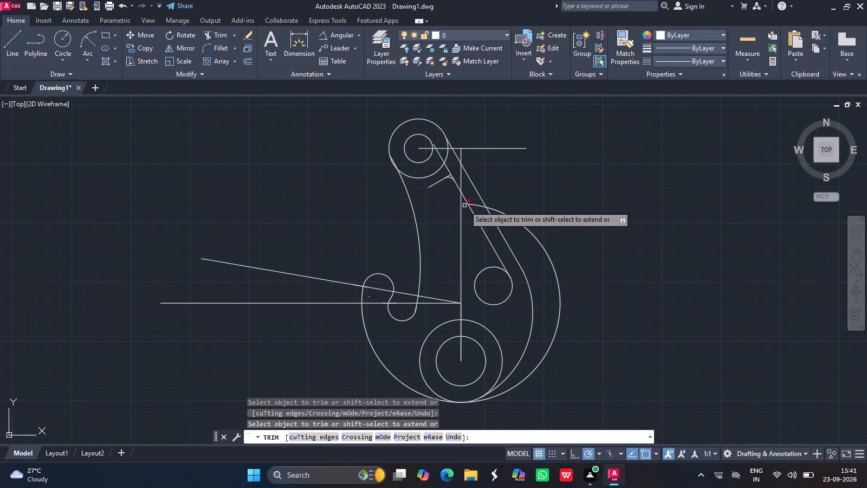
pyautogui.moveTo(464, 206); pyautogui.dragTo(477, 206)
pyautogui.moveTo(477, 206); pyautogui.dragTo(504, 213)
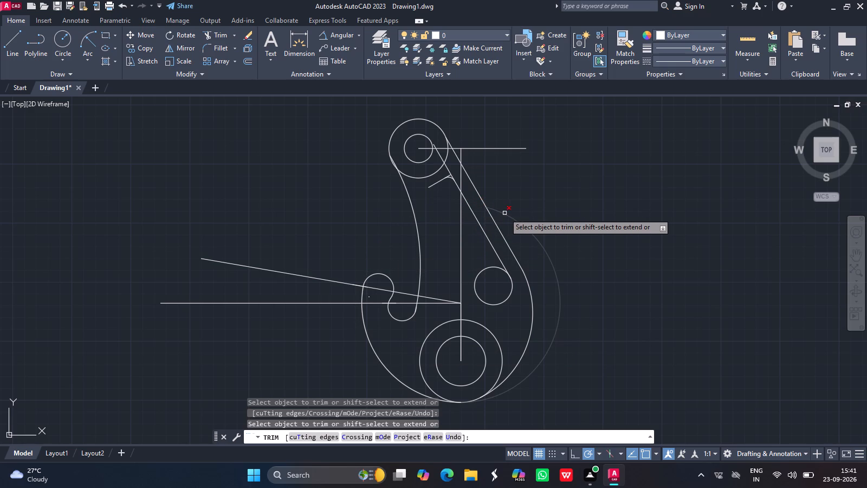
pyautogui.click(504, 213)
pyautogui.press('Return')
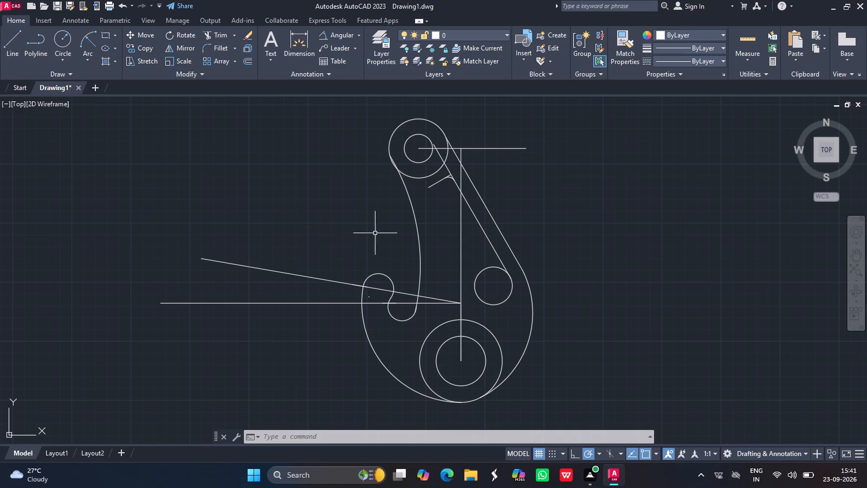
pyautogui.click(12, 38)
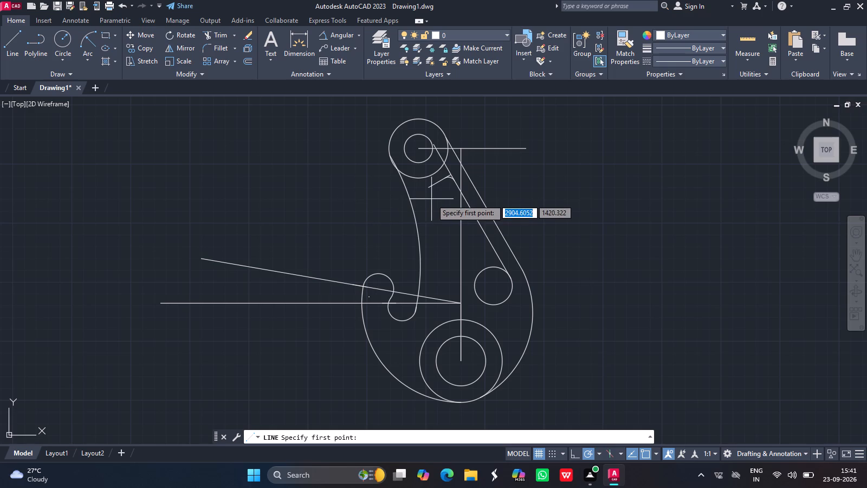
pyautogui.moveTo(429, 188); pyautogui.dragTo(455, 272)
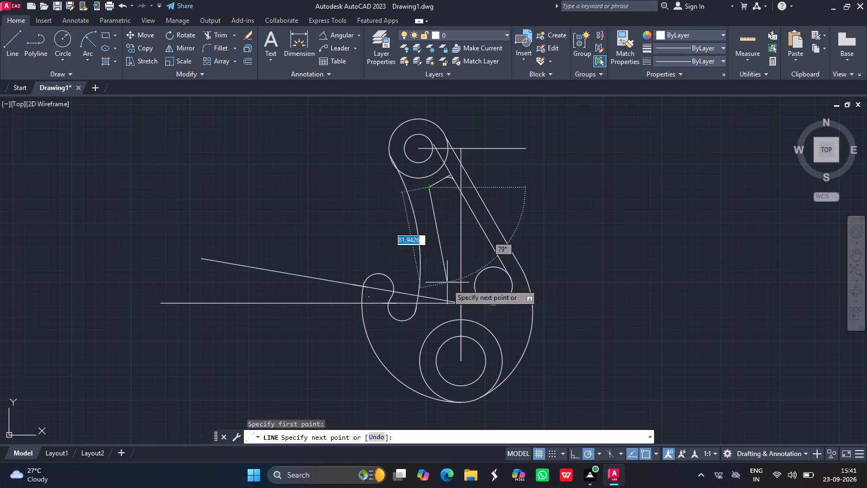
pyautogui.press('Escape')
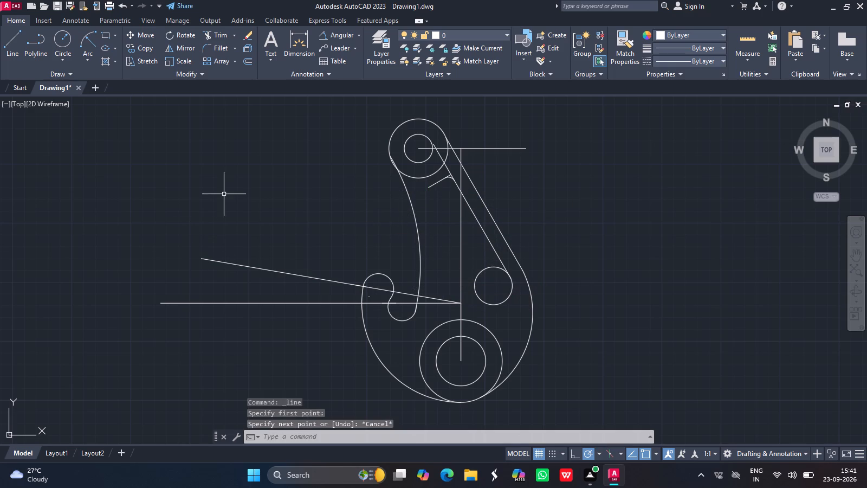
# Offset the radius 180 arc by 12 toward the vertical line.
pyautogui.click(247, 61)
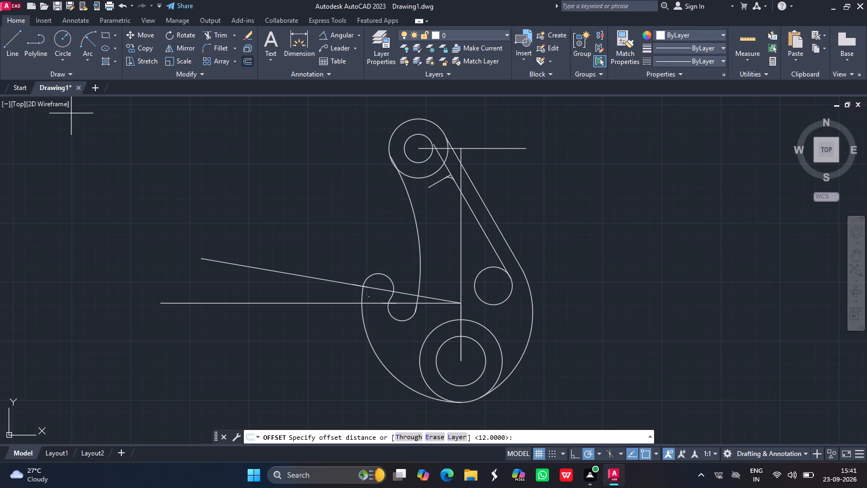
pyautogui.click(554, 435)
pyautogui.write('12')
pyautogui.press('Return')
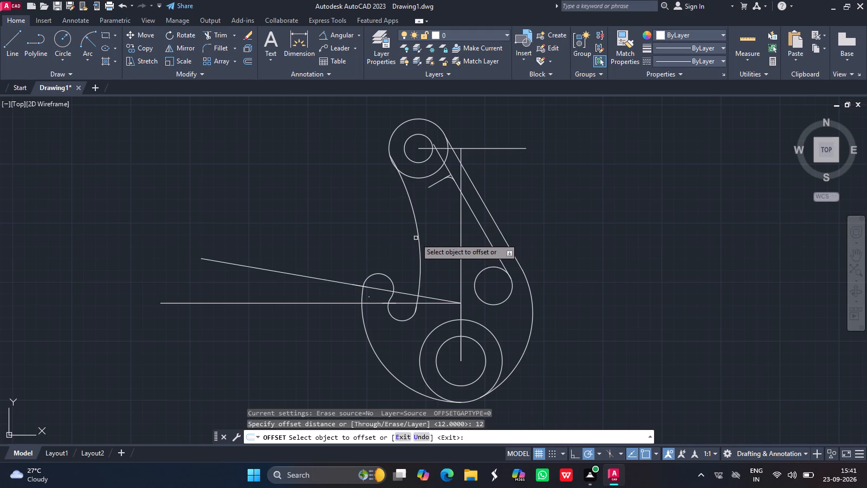
pyautogui.moveTo(419, 244); pyautogui.dragTo(429, 246)
pyautogui.click(429, 246)
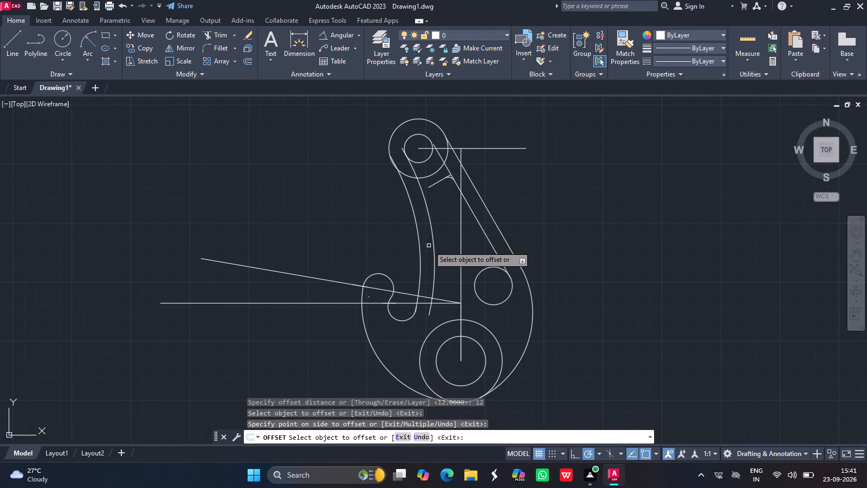
pyautogui.press('Return')
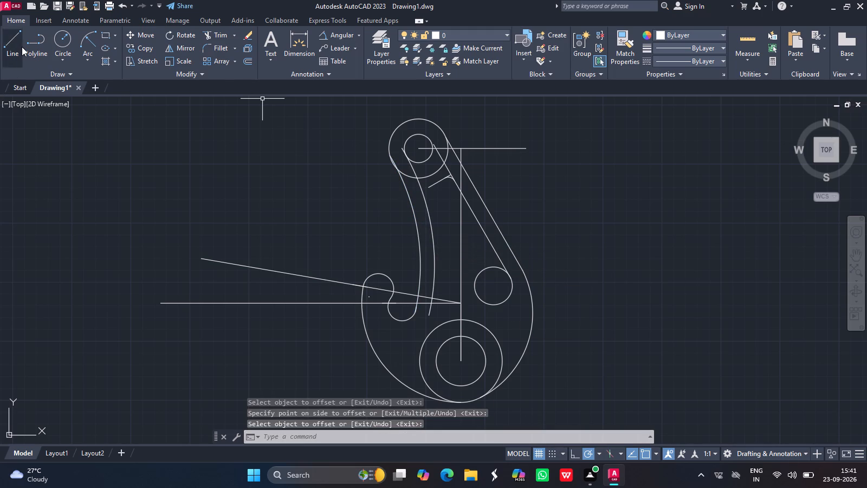
# Draw a line continuing the short slanted line from its free end across both the offset arc and the radius 180 arc.
pyautogui.click(22, 47)
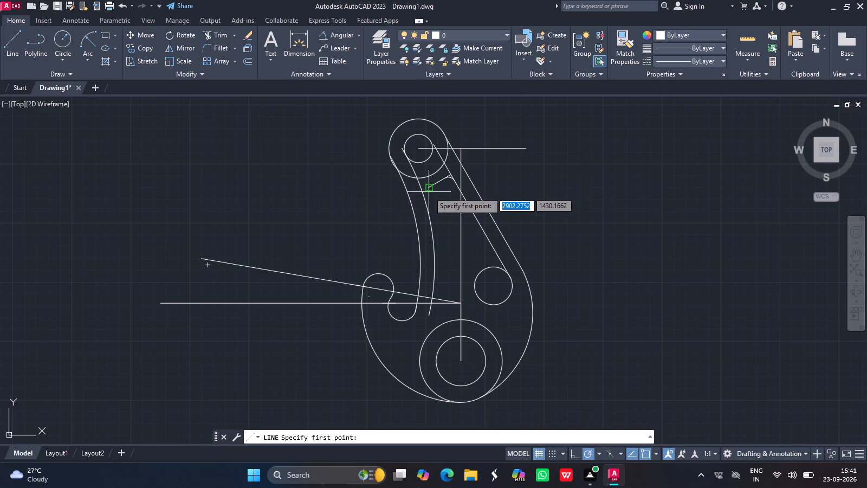
pyautogui.moveTo(429, 189); pyautogui.dragTo(422, 193)
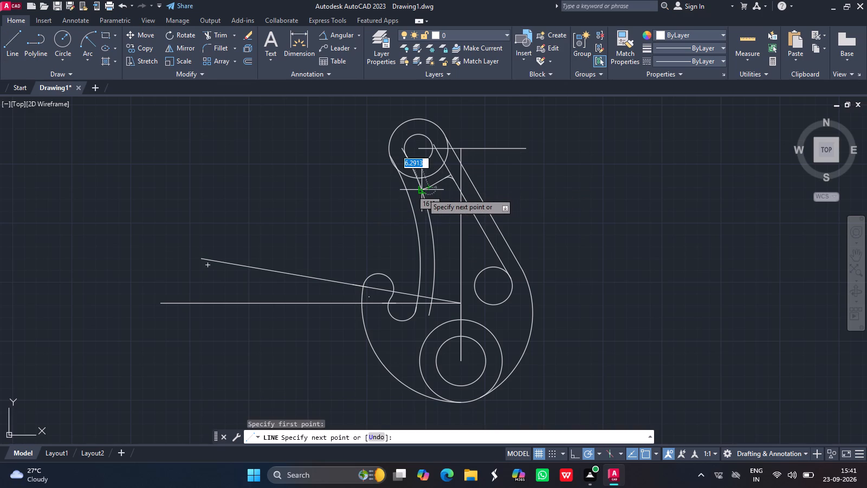
pyautogui.moveTo(422, 193); pyautogui.dragTo(402, 200)
pyautogui.click(402, 200)
pyautogui.press('Return')
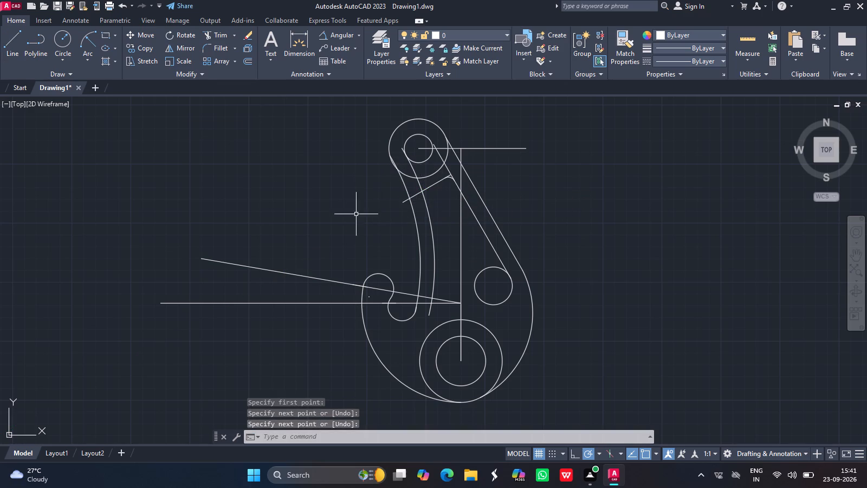
# Trim the slanted line at the offset arc, and remove the offset arc and inner arm line portions above the slanted line.
pyautogui.click(222, 37)
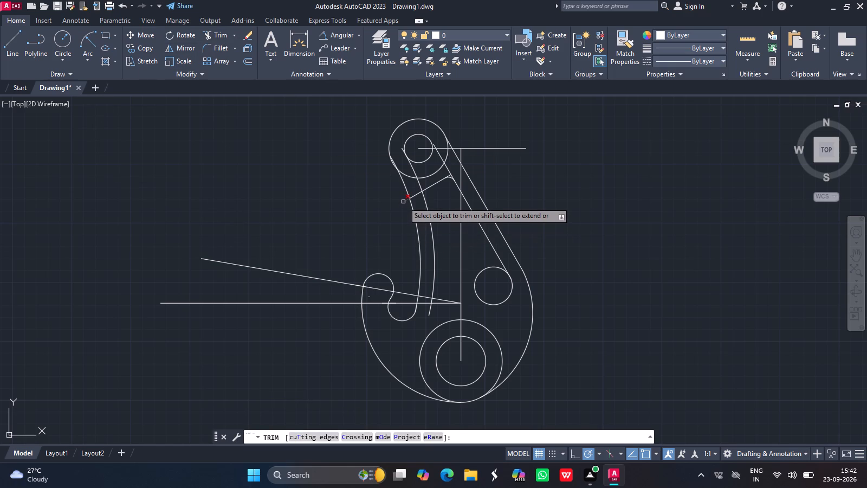
pyautogui.click(403, 202)
pyautogui.moveTo(414, 172); pyautogui.dragTo(408, 159)
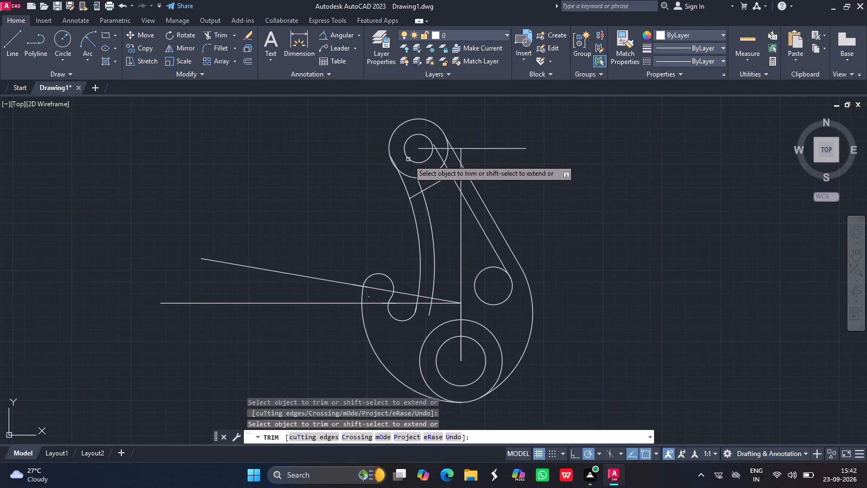
pyautogui.moveTo(408, 159); pyautogui.dragTo(439, 155)
pyautogui.moveTo(439, 155); pyautogui.dragTo(435, 146)
pyautogui.moveTo(435, 146); pyautogui.dragTo(448, 168)
pyautogui.click(448, 168)
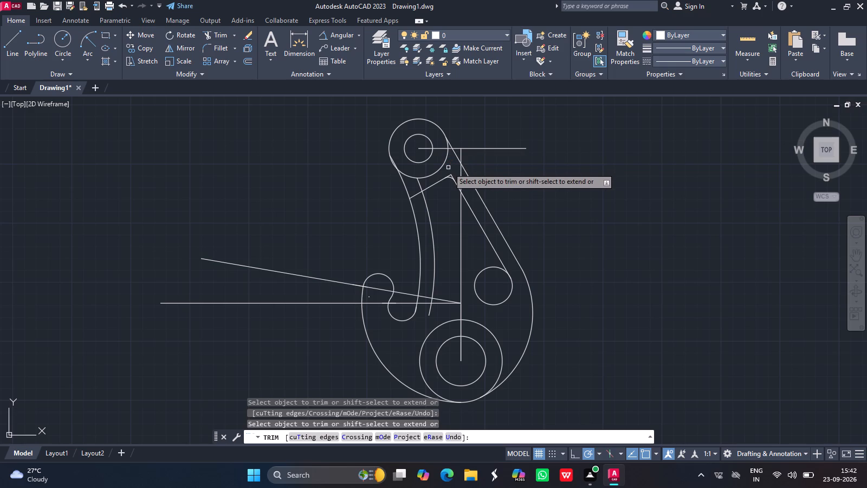
pyautogui.click(417, 195)
pyautogui.click(420, 188)
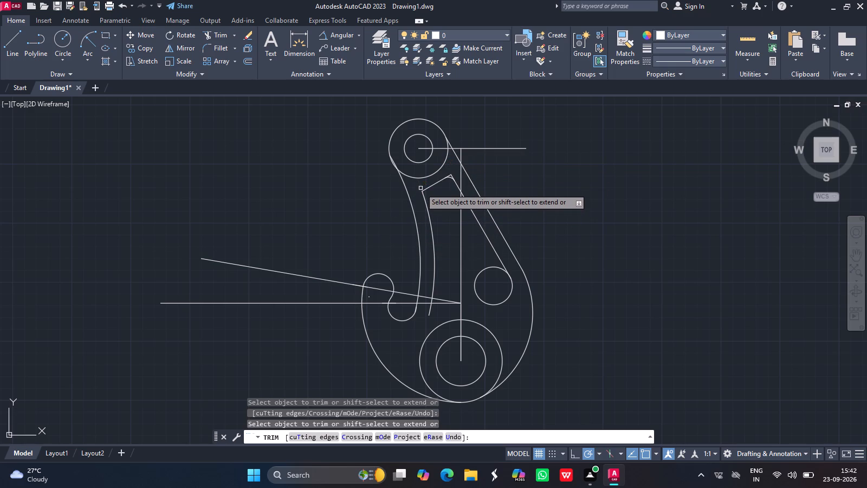
pyautogui.press('Return')
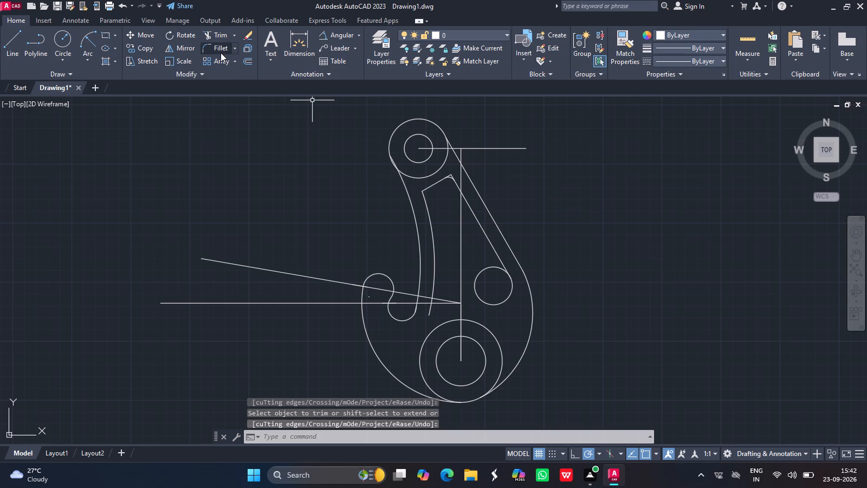
# Fillet the corner between the slanted line and the offset arc with radius 6.
pyautogui.click(221, 53)
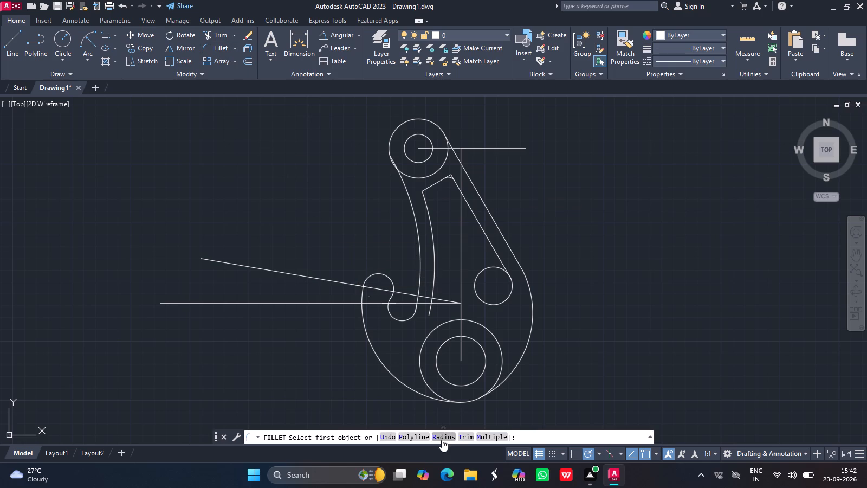
pyautogui.click(442, 440)
pyautogui.press('6')
pyautogui.press('Return')
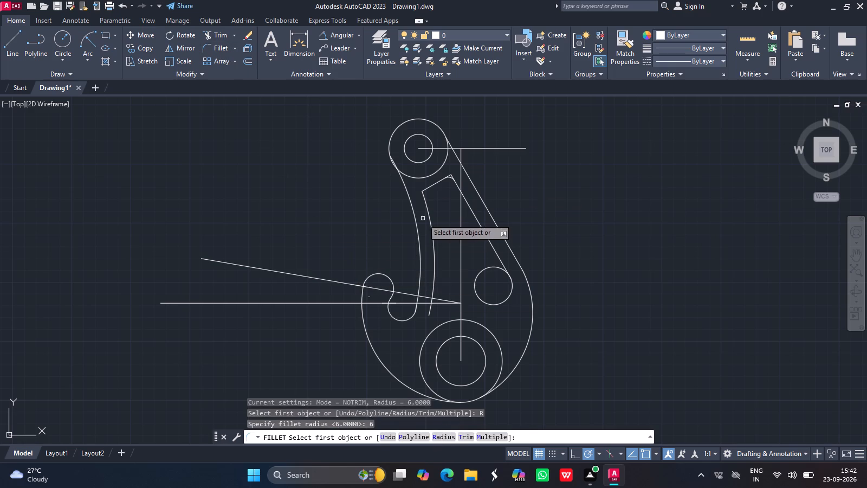
pyautogui.moveTo(428, 185); pyautogui.dragTo(425, 199)
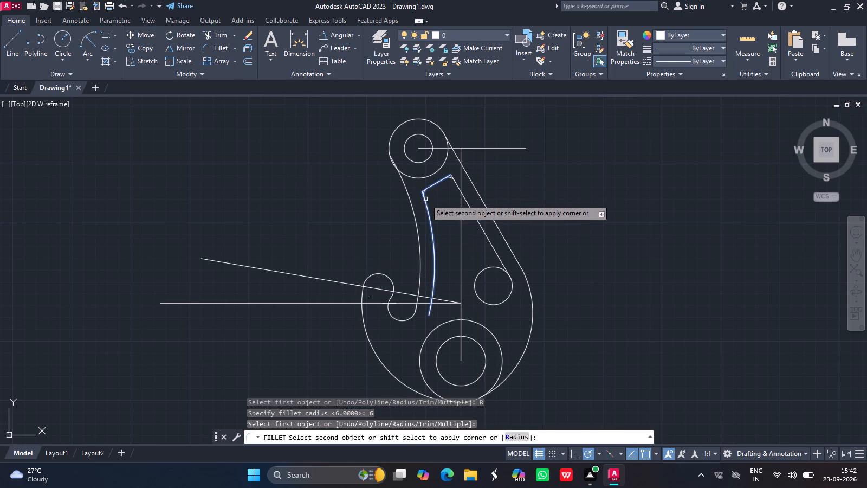
pyautogui.moveTo(425, 199); pyautogui.dragTo(425, 201)
pyautogui.click(425, 201)
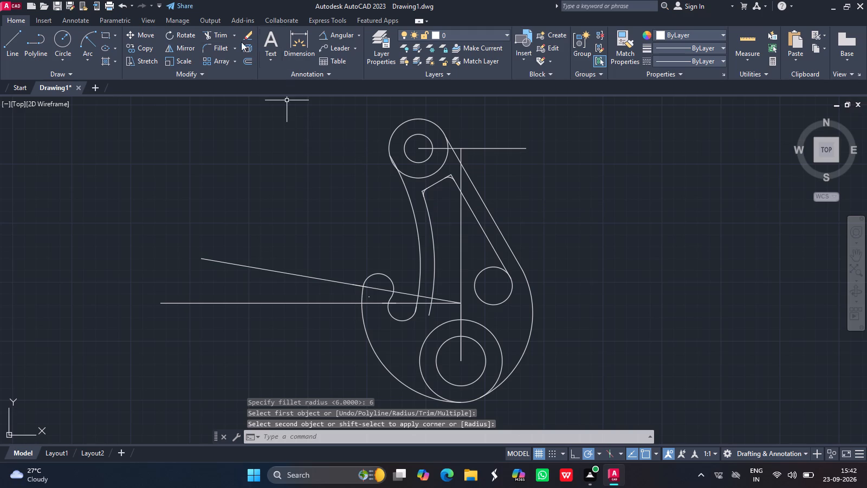
# Trim the leftover line and arc ends outside both radius 6 fillets at the pocket's upper corners.
pyautogui.click(223, 39)
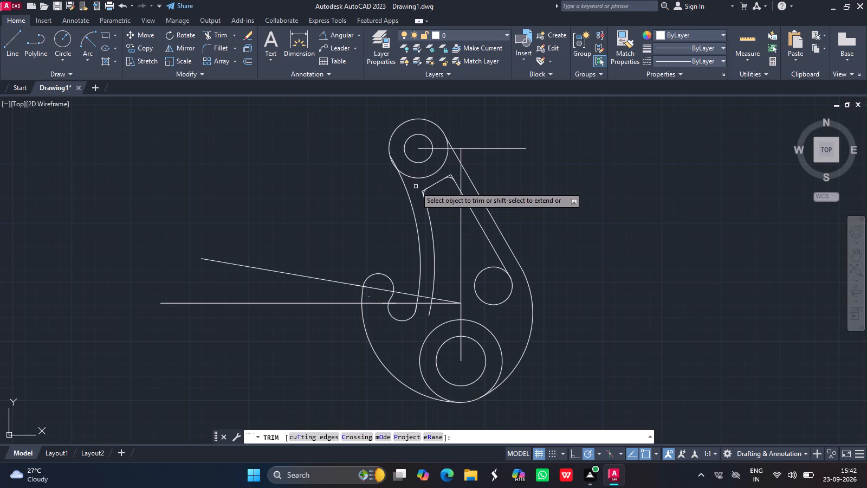
pyautogui.click(423, 190)
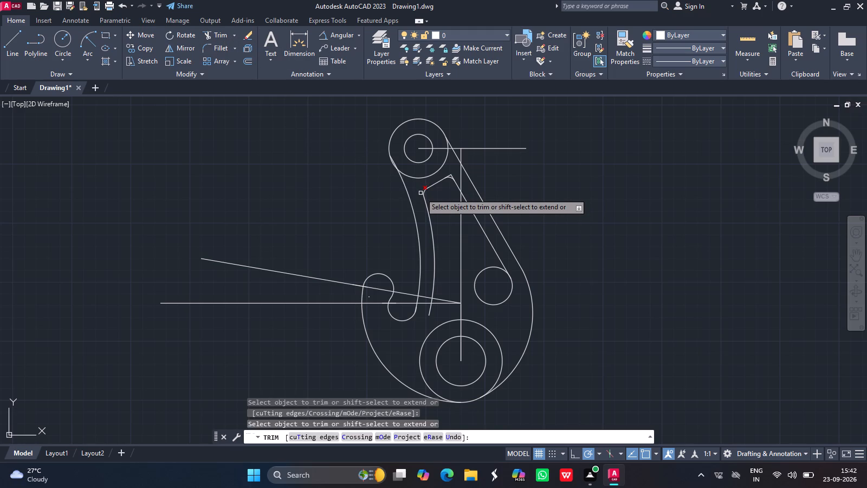
pyautogui.click(420, 193)
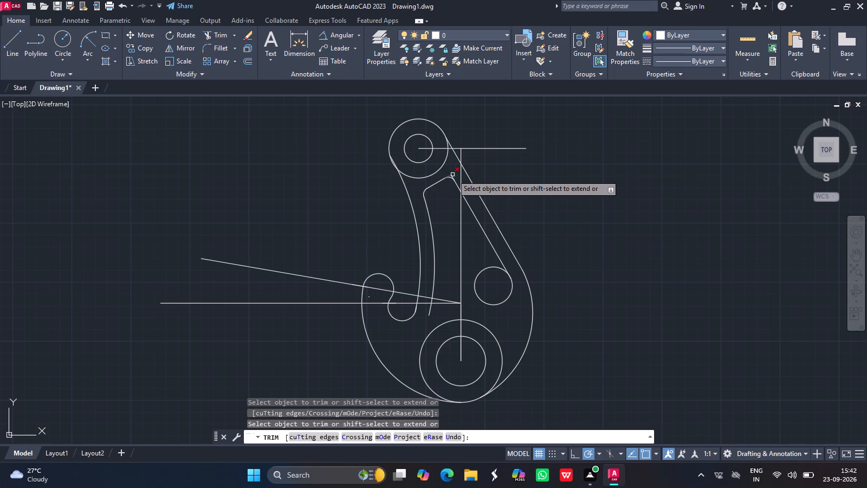
pyautogui.click(452, 175)
pyautogui.doubleClick(452, 176)
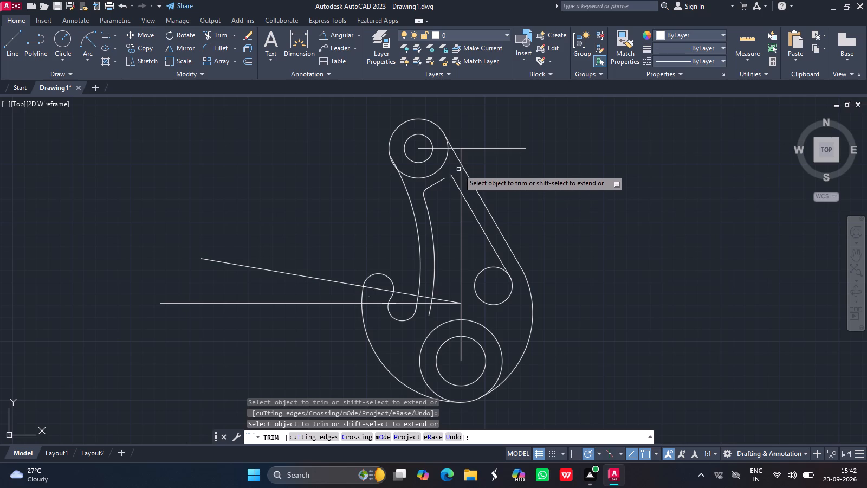
pyautogui.hotkey('ctrl', 'z')
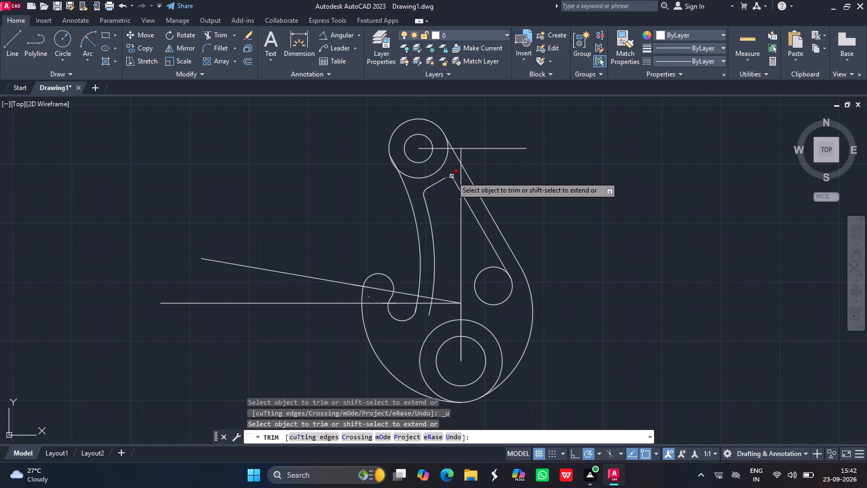
pyautogui.click(454, 176)
pyautogui.press('Return')
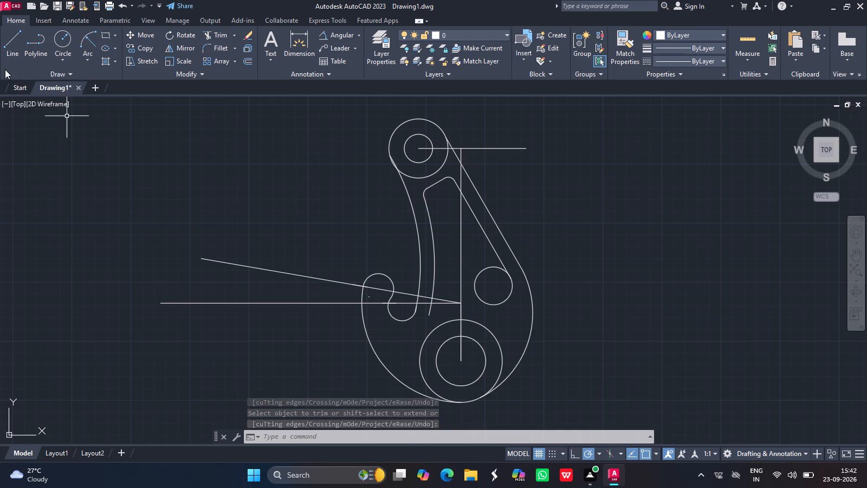
# Draw a slanted line about 48 long from the lower part of the offset arc to the underside of the pocket's small circle.
pyautogui.click(5, 43)
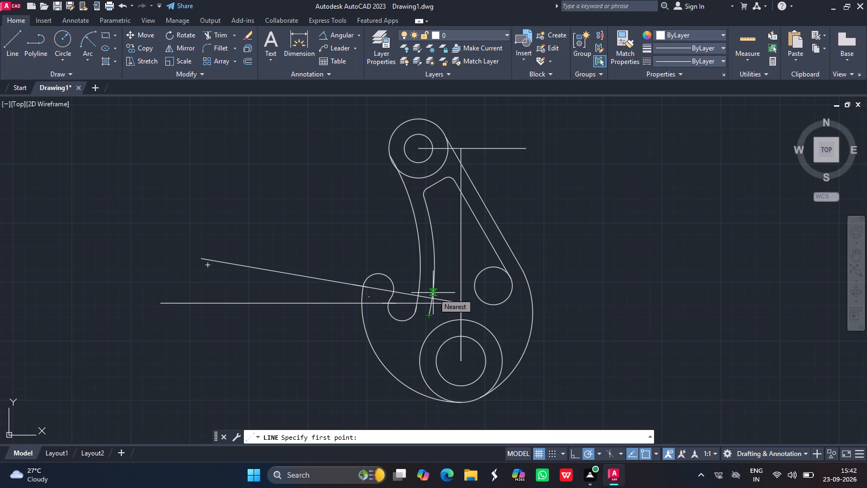
pyautogui.moveTo(434, 288); pyautogui.dragTo(442, 291)
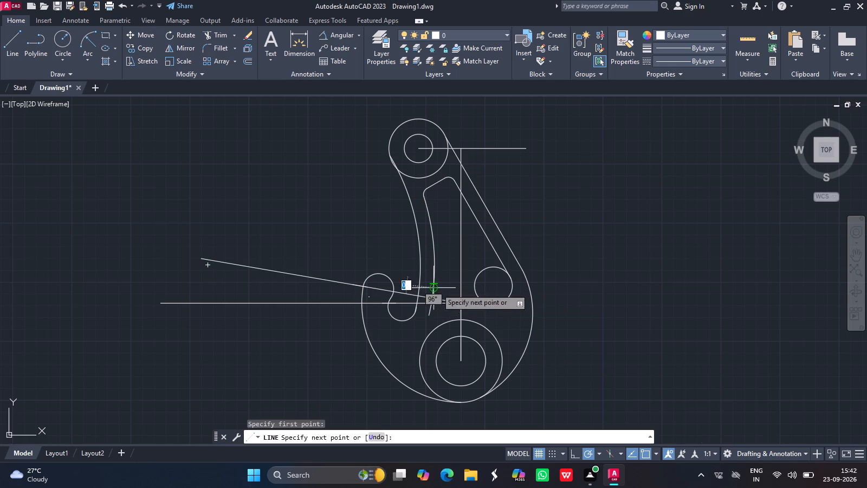
pyautogui.moveTo(442, 291); pyautogui.dragTo(462, 298)
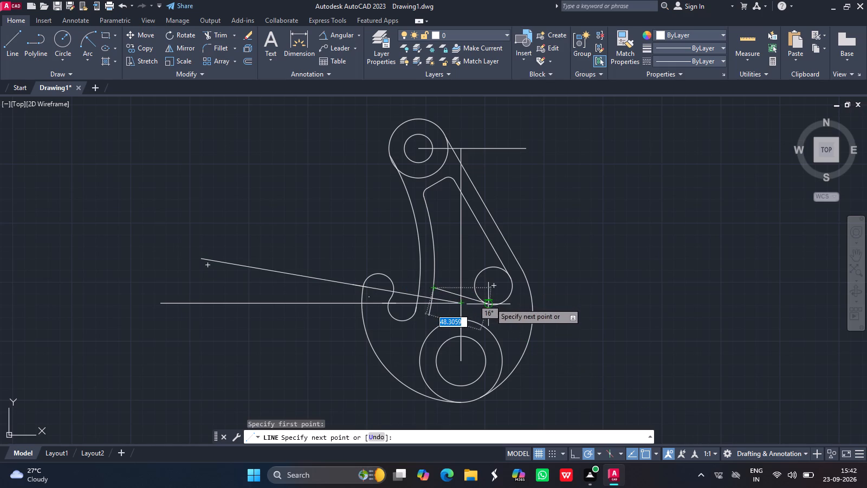
pyautogui.click(490, 303)
pyautogui.press('Return')
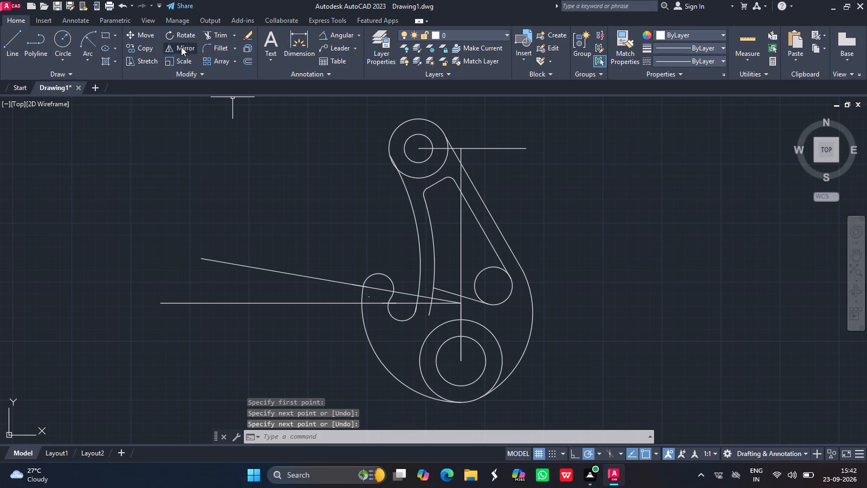
# Trim the offset arc's lower end below the new slanted line.
pyautogui.click(212, 34)
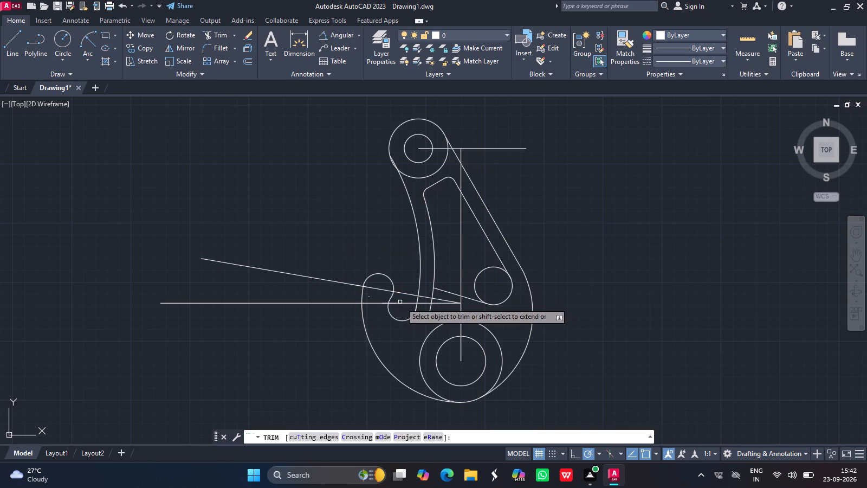
pyautogui.moveTo(429, 311); pyautogui.dragTo(432, 303)
pyautogui.moveTo(432, 303); pyautogui.dragTo(433, 293)
pyautogui.click(433, 293)
pyautogui.press('Return')
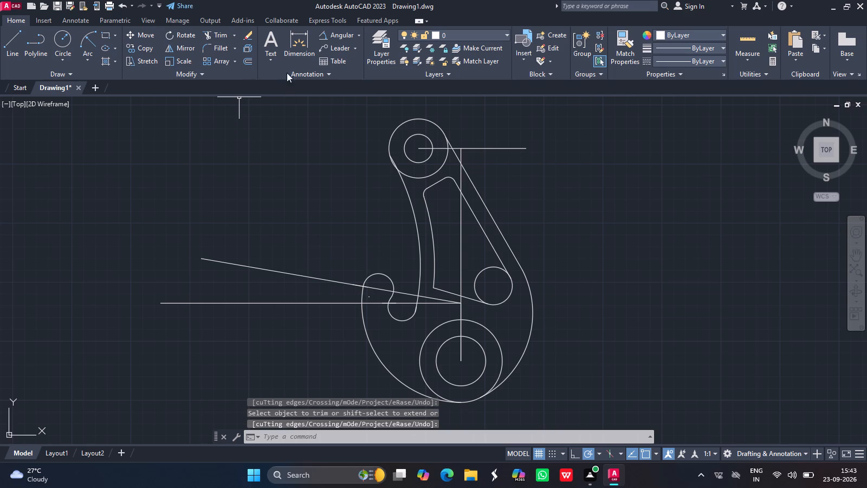
# Fillet the pocket's lower corner between the offset arc and the slanted line with radius 12.
pyautogui.click(217, 49)
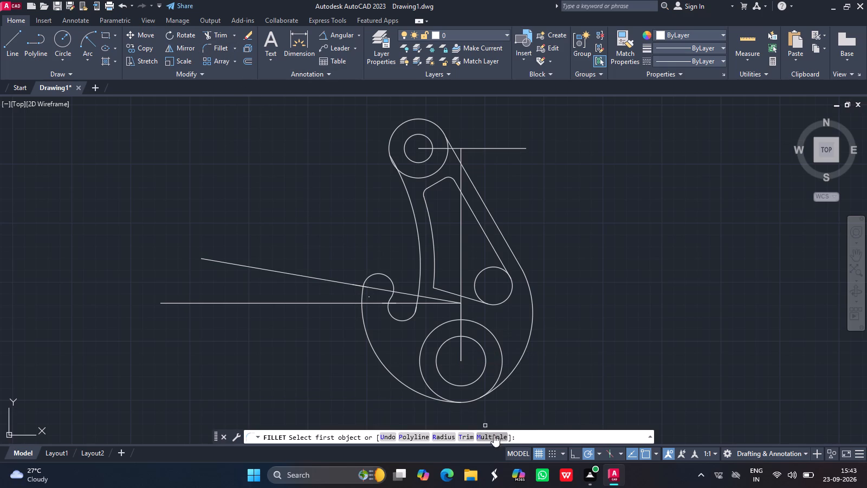
pyautogui.click(449, 435)
pyautogui.write('12')
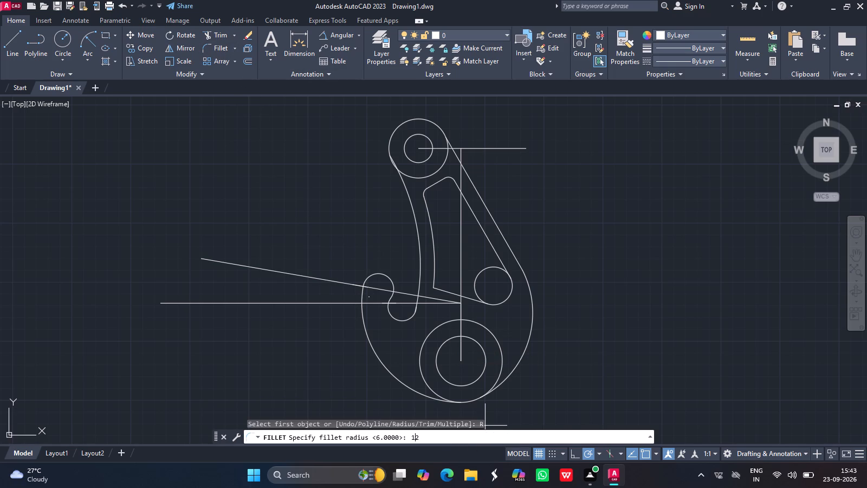
pyautogui.press('Return')
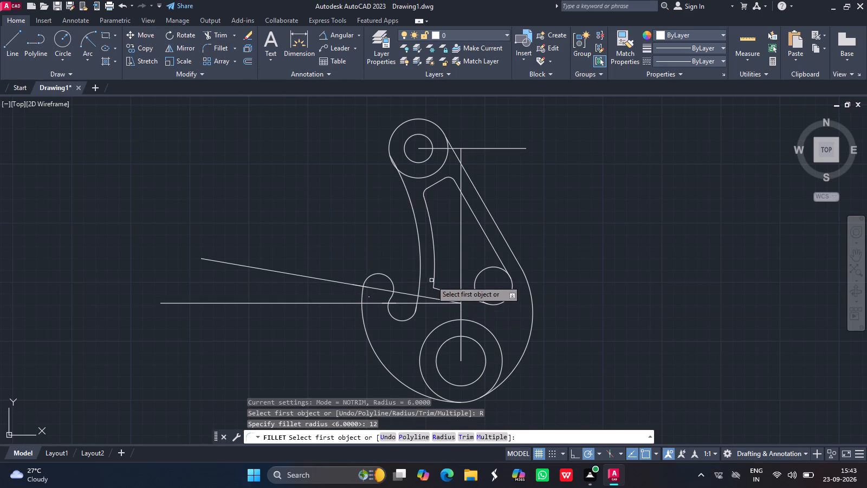
pyautogui.moveTo(433, 280); pyautogui.dragTo(444, 291)
pyautogui.click(444, 291)
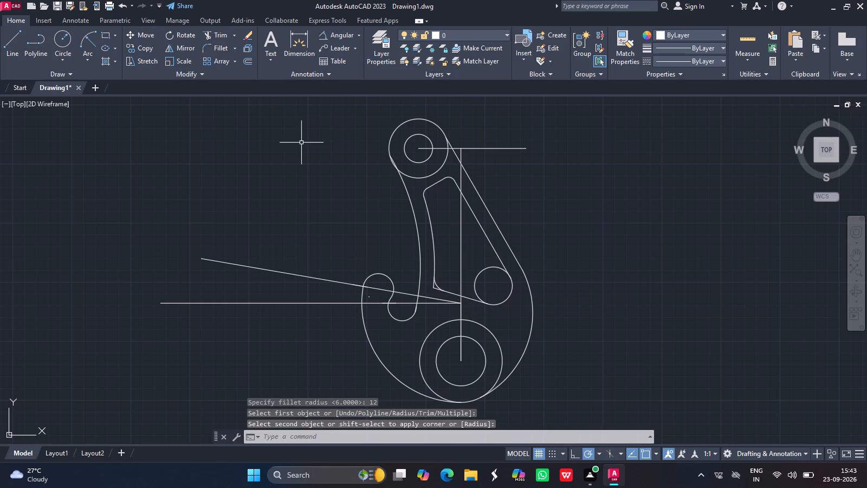
# Trim the leftover arc and line ends outside the radius 12 fillet.
pyautogui.click(213, 37)
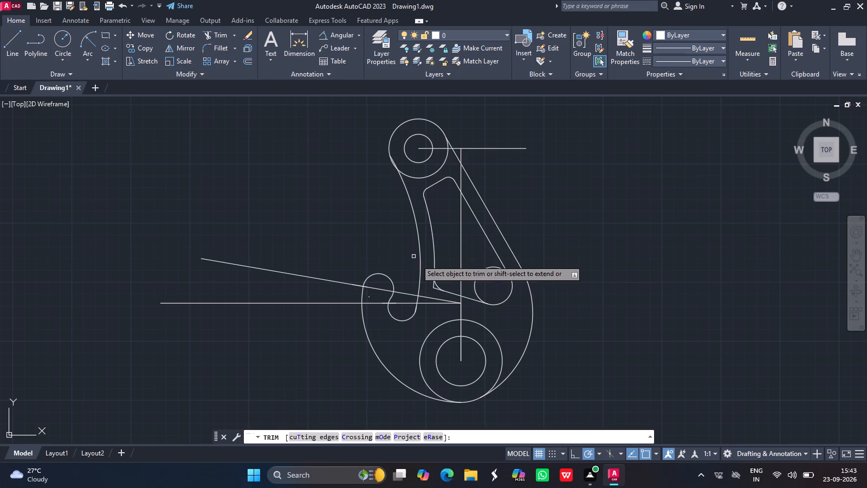
pyautogui.click(433, 289)
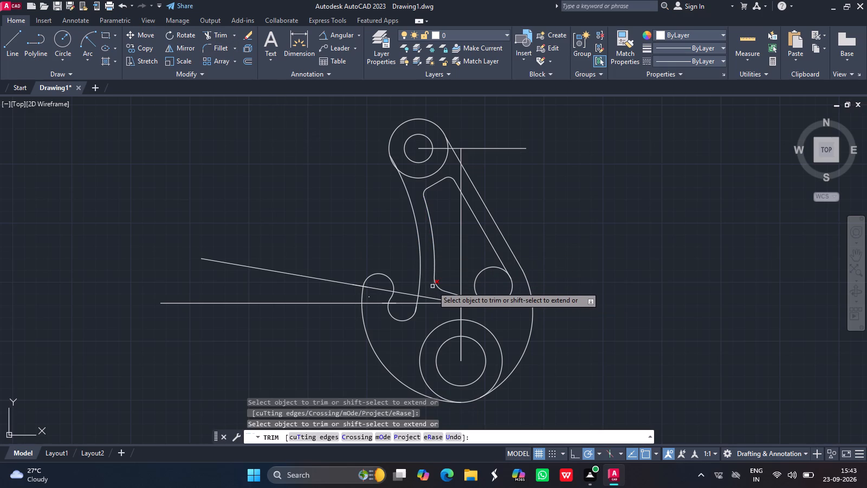
pyautogui.click(432, 286)
pyautogui.press('Return')
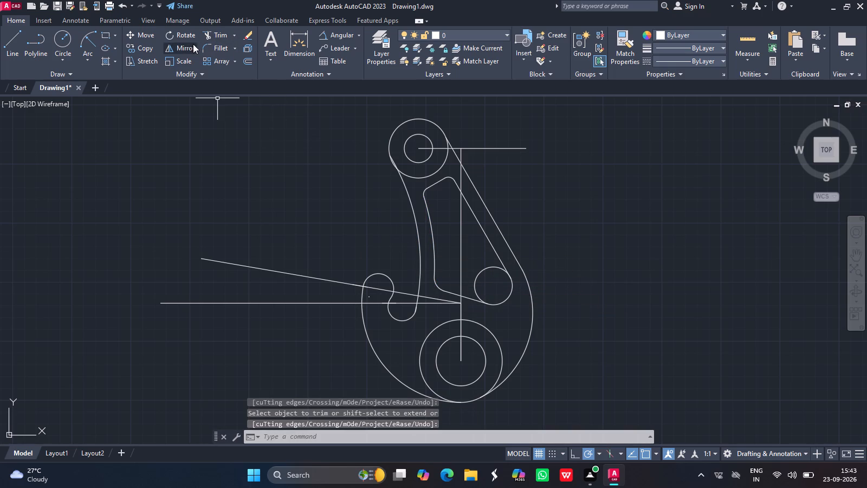
# Trim the part of the small circle inside the pocket, leaving its outer arc as the rounded corner.
pyautogui.click(212, 35)
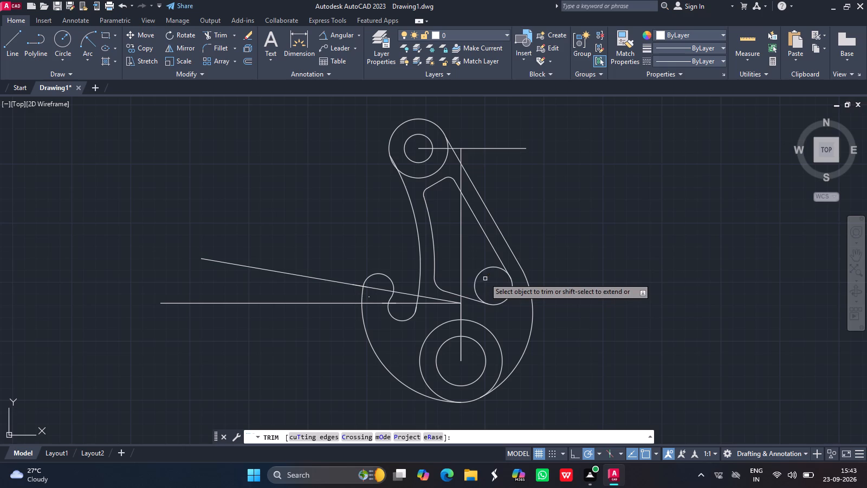
pyautogui.click(482, 273)
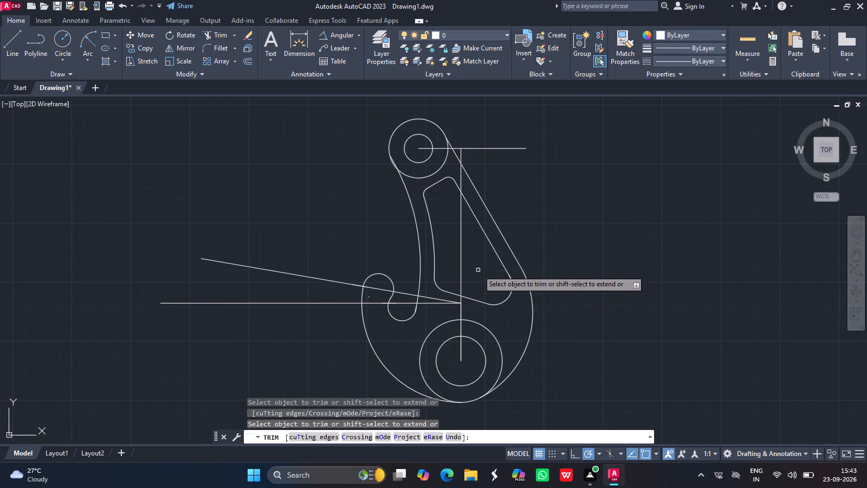
pyautogui.press('Return')
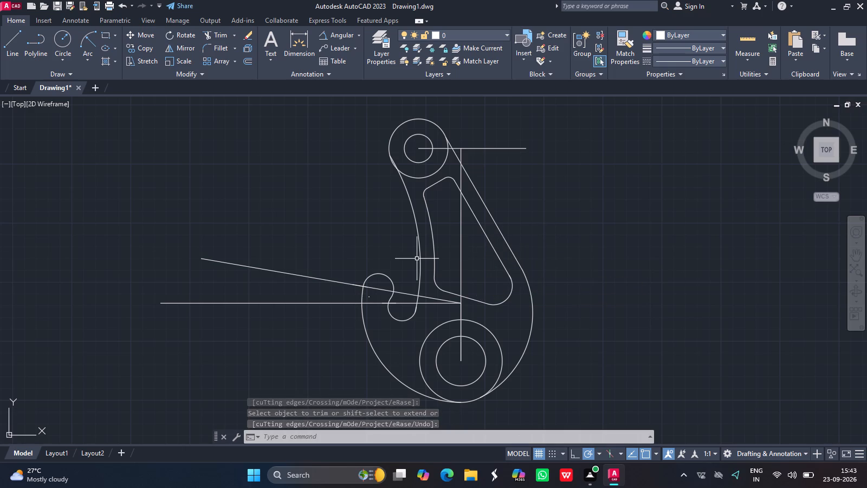
# Draw a vertical centre line 50 long across the upper outer circle, from its top quadrant to its bottom quadrant.
pyautogui.keyDown('ctrl'); pyautogui.scroll(-1, 417, 259); pyautogui.keyUp('ctrl')
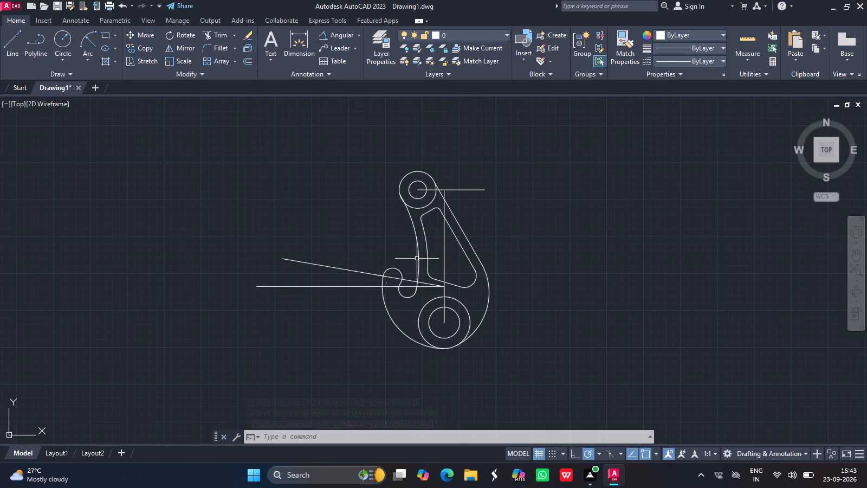
pyautogui.keyDown('ctrl'); pyautogui.scroll(1, 417, 259); pyautogui.keyUp('ctrl')
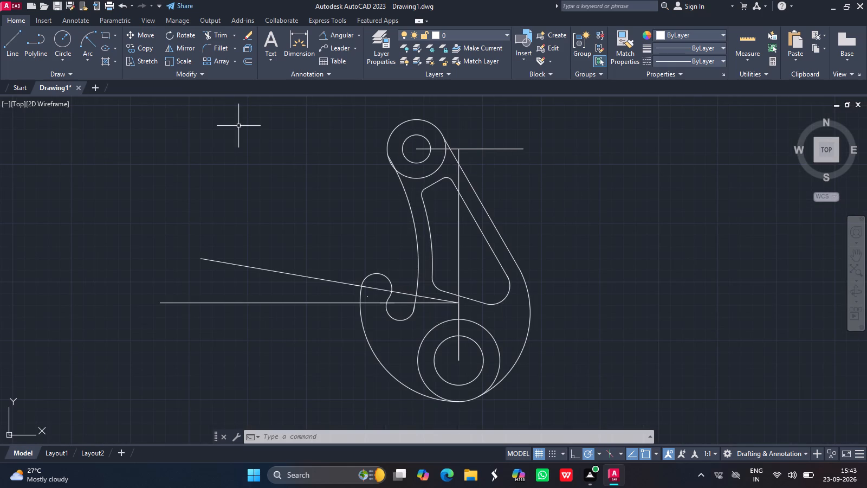
pyautogui.click(11, 39)
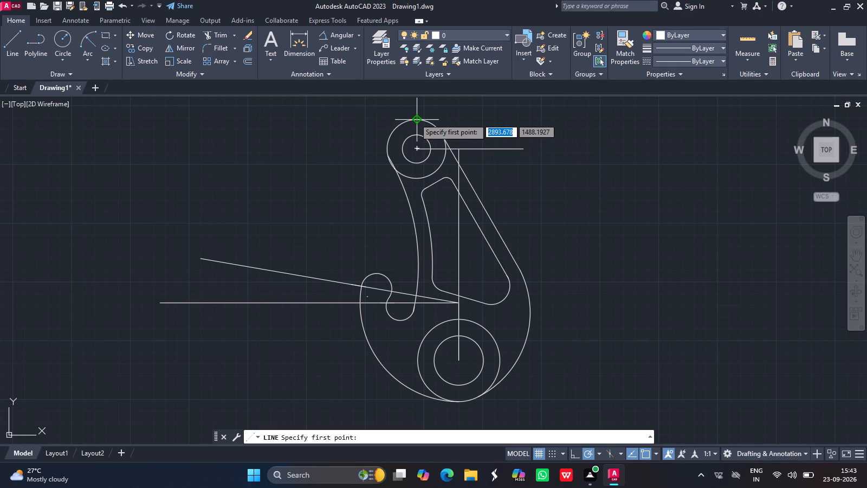
pyautogui.moveTo(415, 118); pyautogui.dragTo(415, 171)
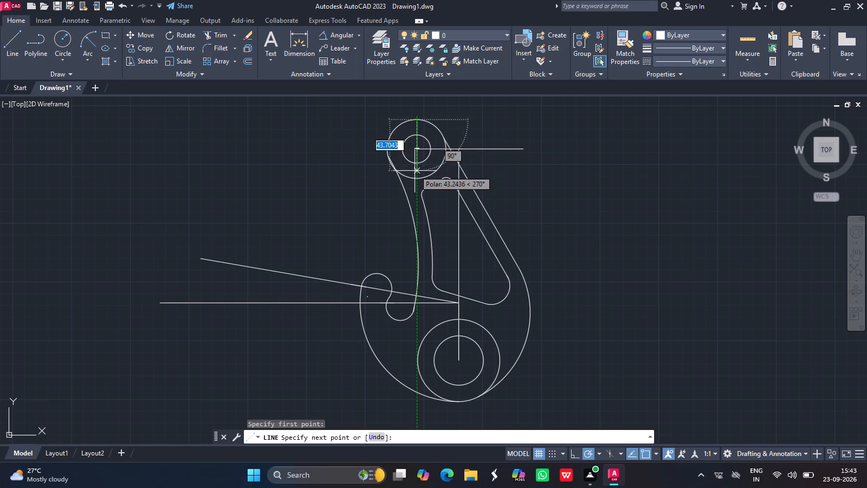
pyautogui.moveTo(415, 171); pyautogui.dragTo(417, 176)
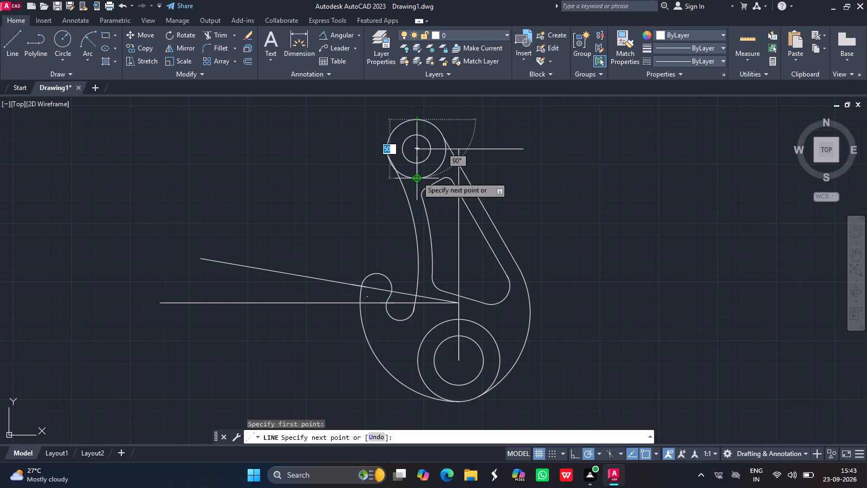
pyautogui.click(417, 176)
pyautogui.press('Return')
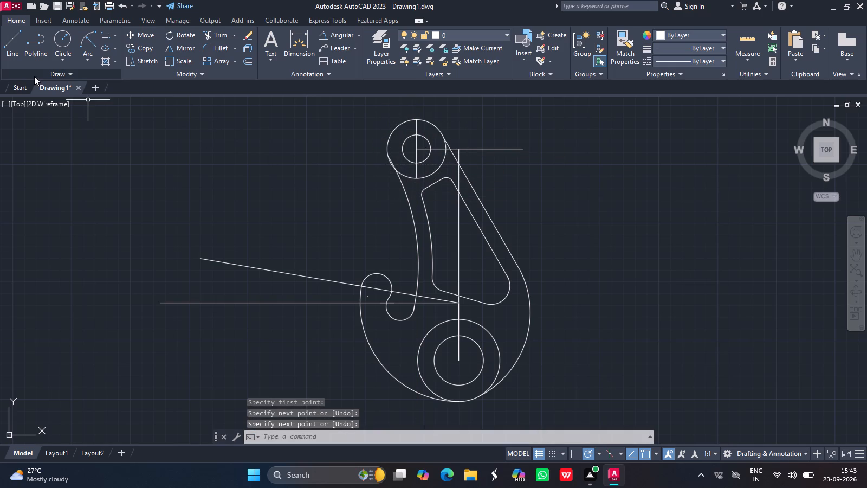
# Extend the horizontal line at the upper circles' centre to the far side of the inner circle.
pyautogui.write('ext')
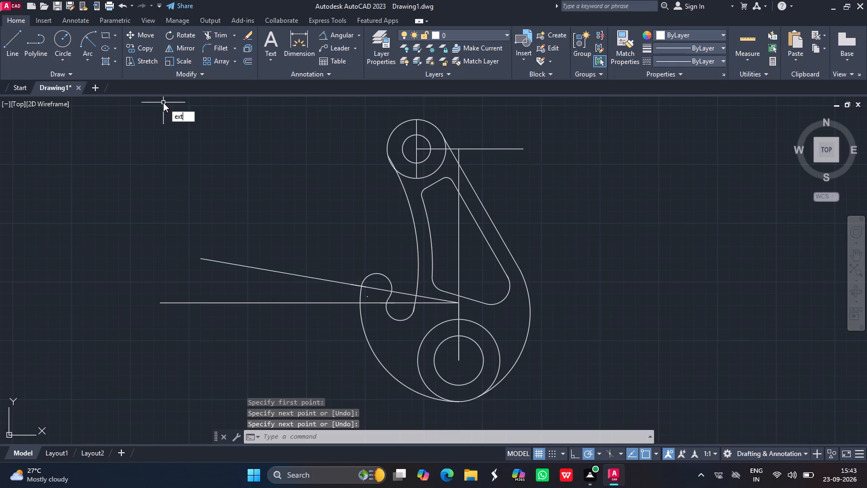
pyautogui.click(203, 136)
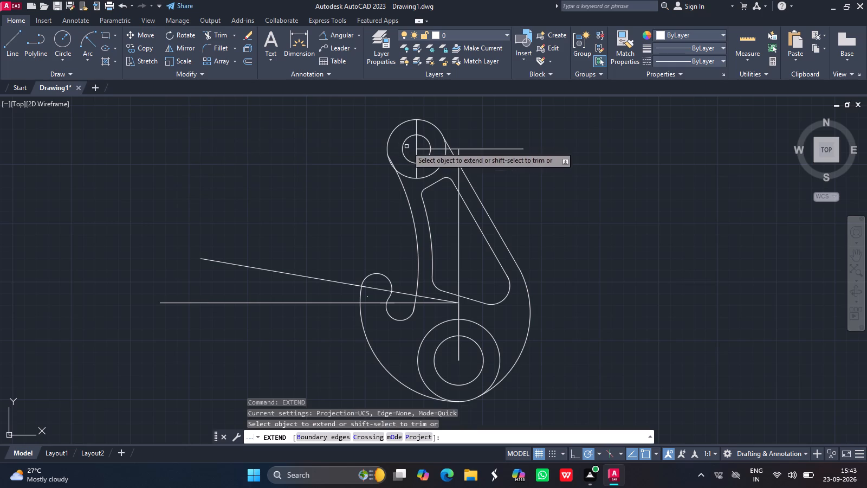
pyautogui.click(423, 148)
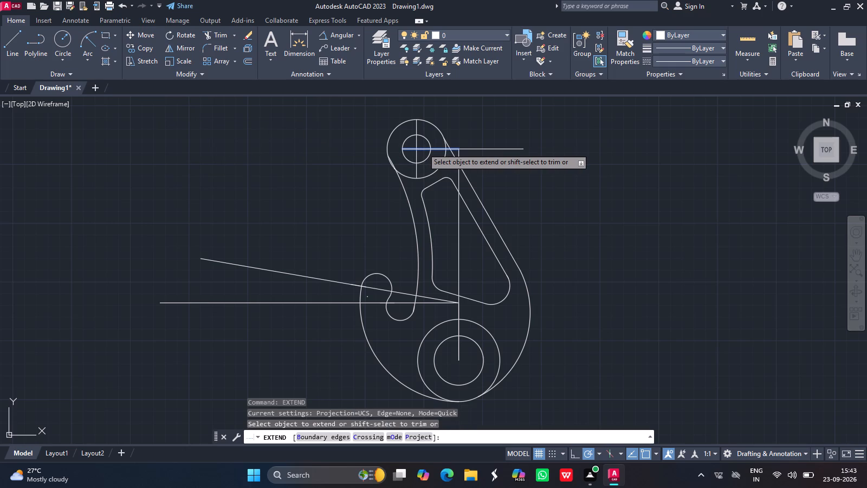
pyautogui.press('Escape')
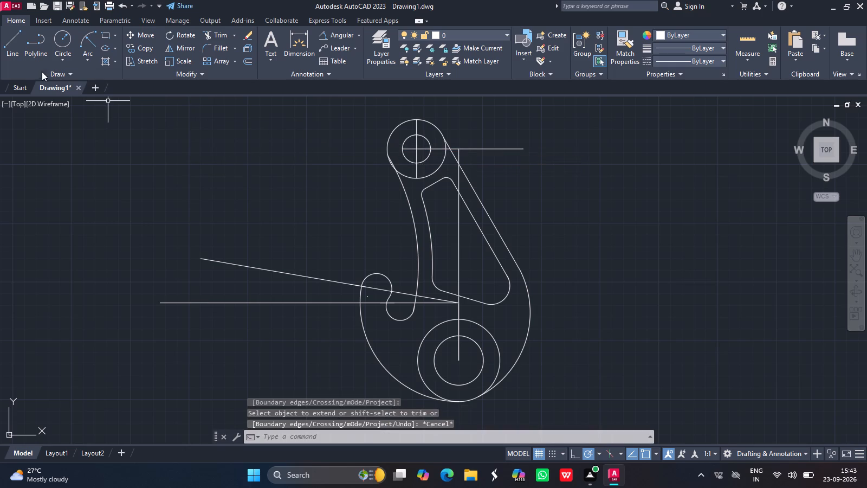
# Draw a short horizontal line from the inner circle's left quadrant outward, ending just short of the upper outer circle.
pyautogui.click(12, 48)
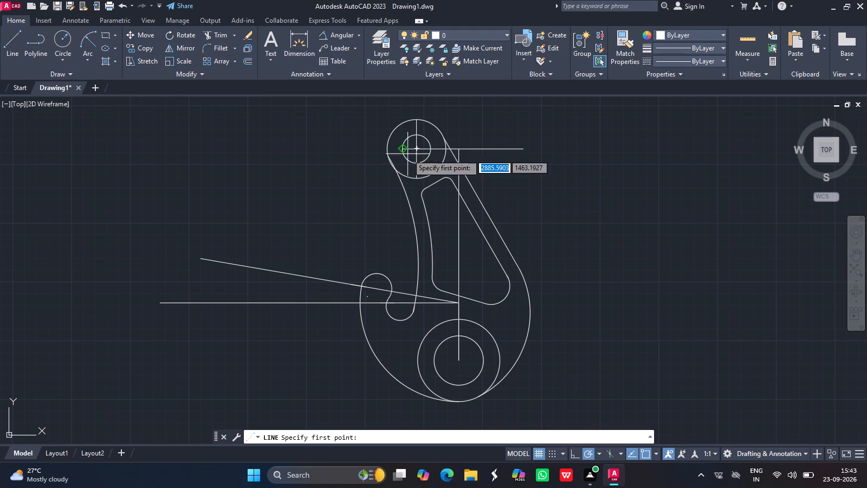
pyautogui.moveTo(406, 148); pyautogui.dragTo(399, 148)
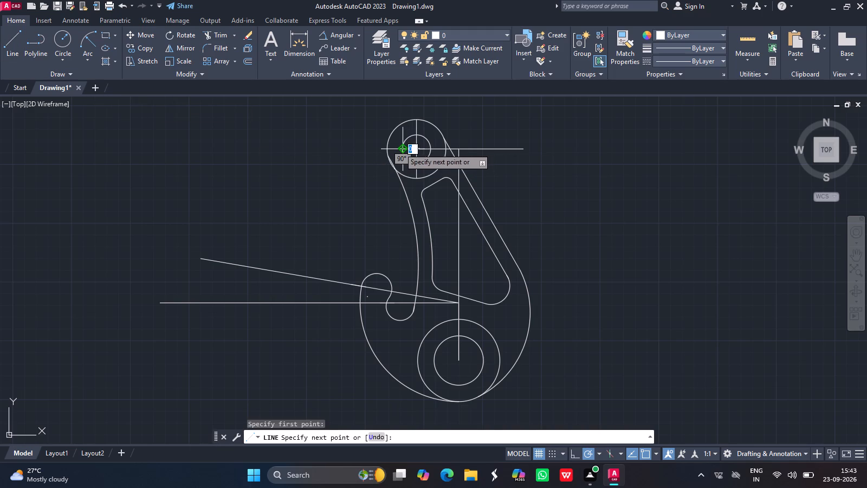
pyautogui.moveTo(399, 148); pyautogui.dragTo(395, 149)
pyautogui.click(395, 149)
pyautogui.press('Return')
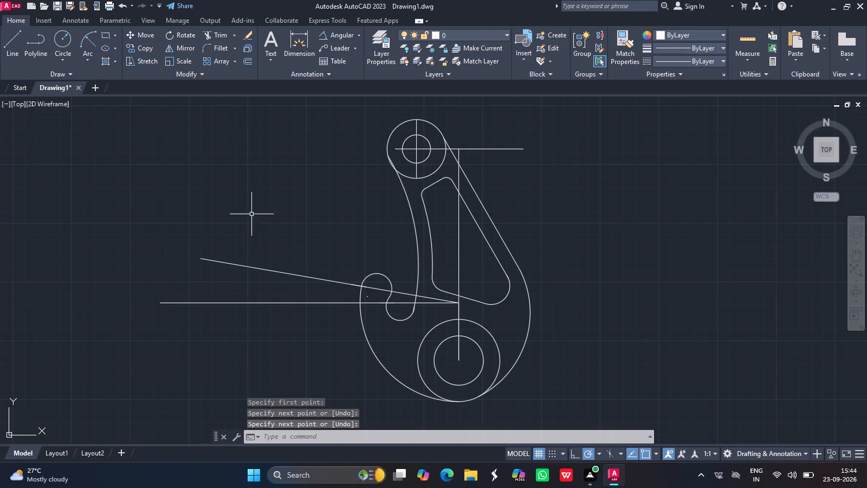
# Draw a vertical centre line from the lower outer circle's bottom quadrant up to its centre.
pyautogui.click(6, 50)
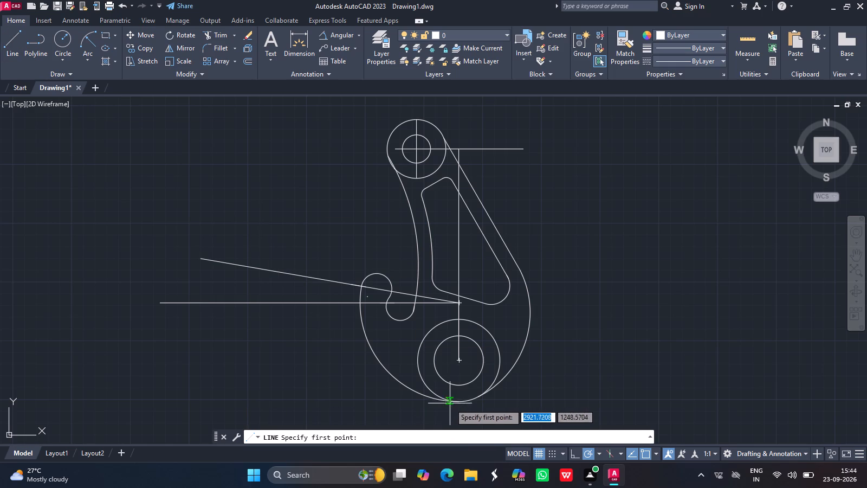
pyautogui.moveTo(457, 403); pyautogui.dragTo(458, 366)
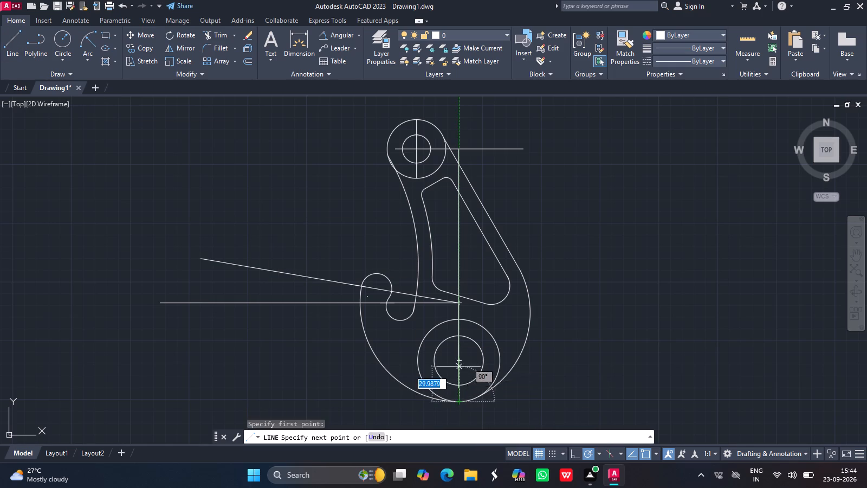
pyautogui.moveTo(458, 366); pyautogui.dragTo(458, 362)
pyautogui.click(458, 362)
pyautogui.press('Return')
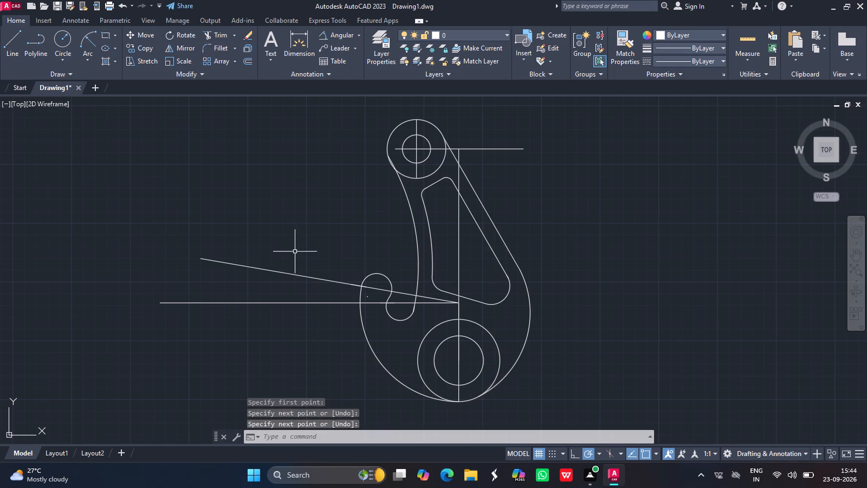
# Draw a horizontal centre line about 106 long from the lower outer circle's left quadrant through the centre and past the part's outline.
pyautogui.click(16, 42)
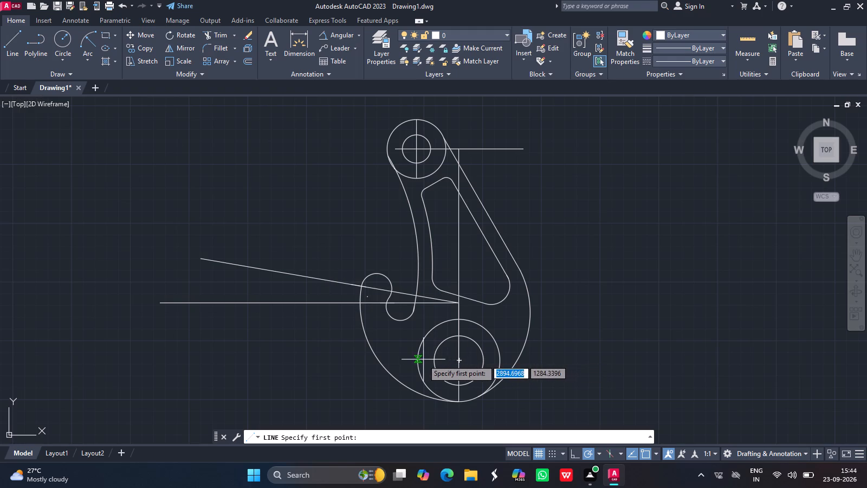
pyautogui.moveTo(420, 359); pyautogui.dragTo(510, 360)
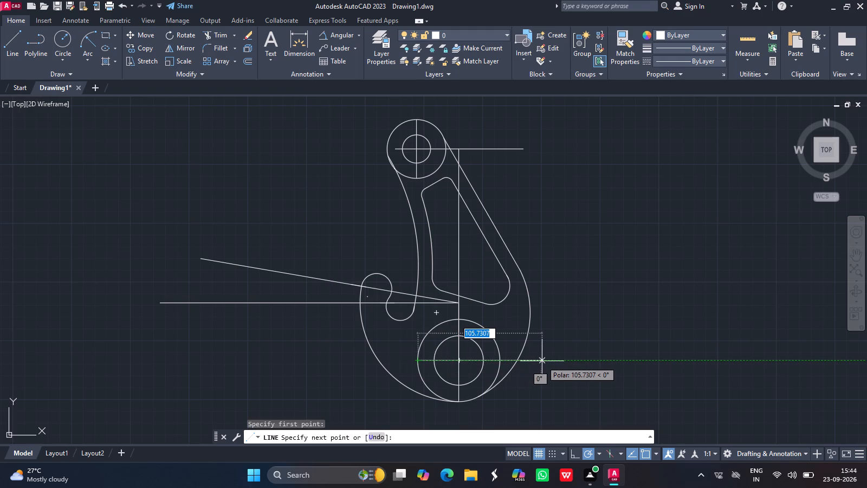
pyautogui.click(542, 361)
pyautogui.press('Return')
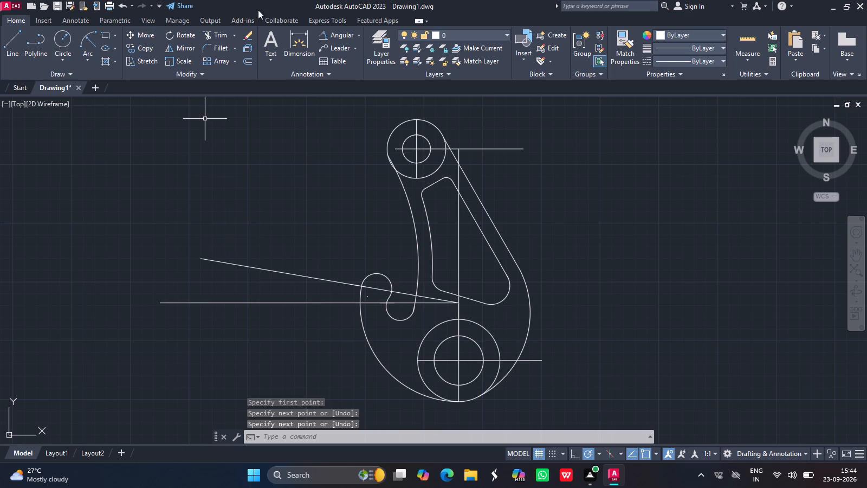
# Draw a vertical helper line just outside the hook, crossing both the horizontal and the slanted reference lines.
pyautogui.click(10, 37)
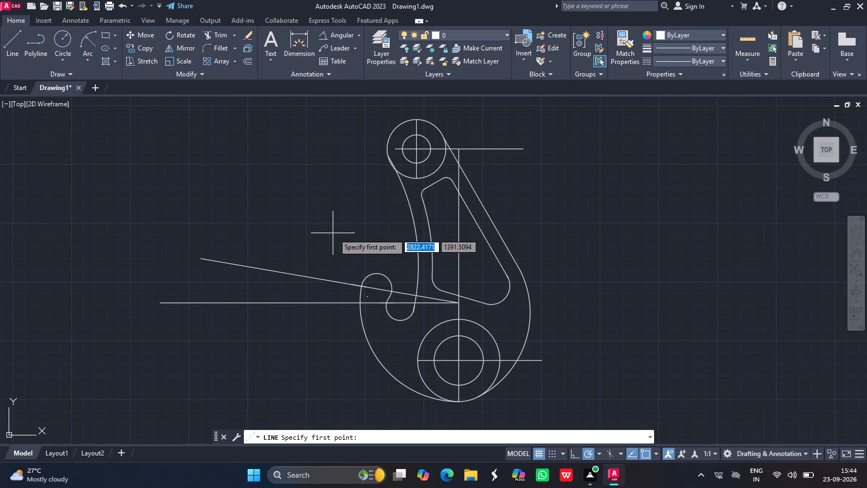
pyautogui.moveTo(333, 233); pyautogui.dragTo(312, 353)
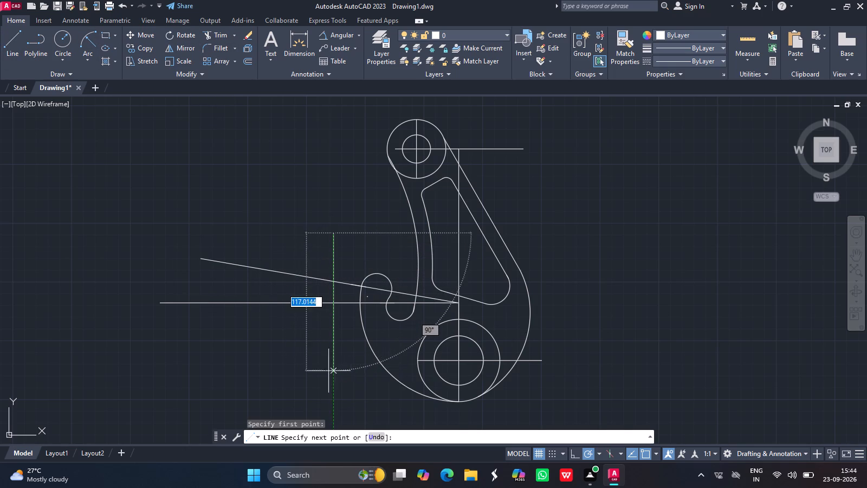
pyautogui.click(332, 374)
pyautogui.press('Return')
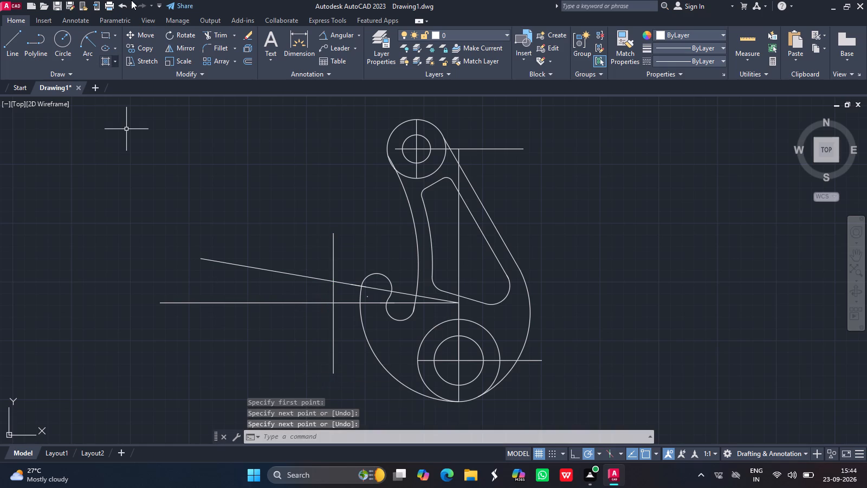
# Trim the horizontal and slanted reference lines back to the vertical helper line, and remove the helper line piece by piece.
pyautogui.click(220, 35)
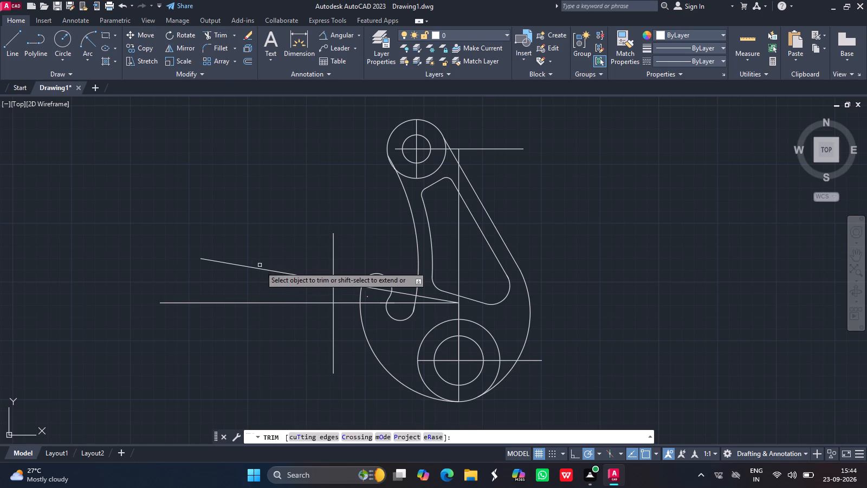
pyautogui.moveTo(261, 268); pyautogui.dragTo(281, 303)
pyautogui.click(281, 303)
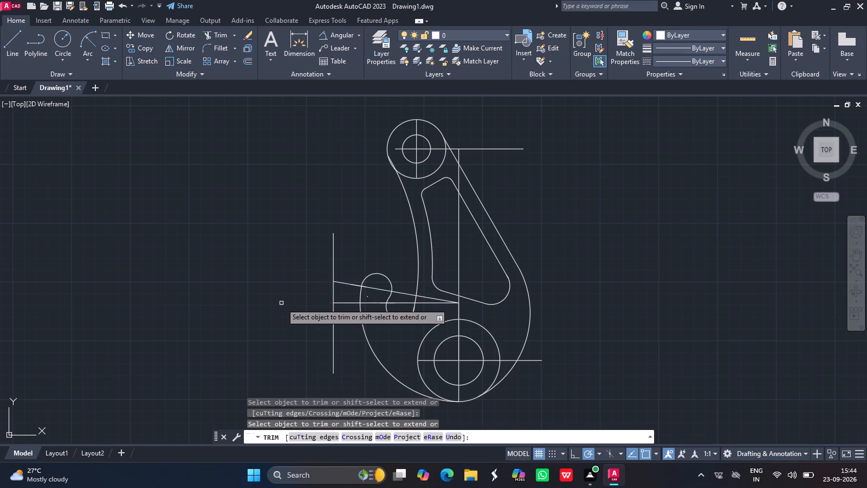
pyautogui.moveTo(334, 258); pyautogui.dragTo(338, 286)
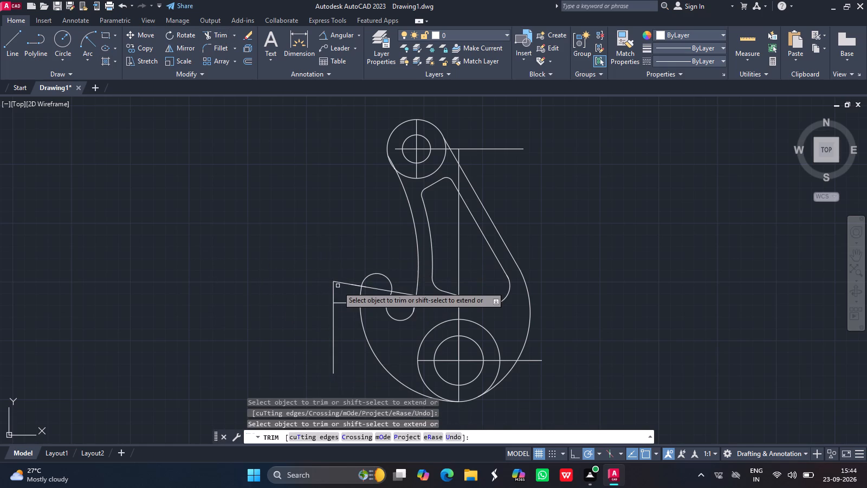
pyautogui.moveTo(338, 286); pyautogui.dragTo(334, 294)
pyautogui.moveTo(334, 294); pyautogui.dragTo(334, 318)
pyautogui.click(334, 318)
pyautogui.press('Return')
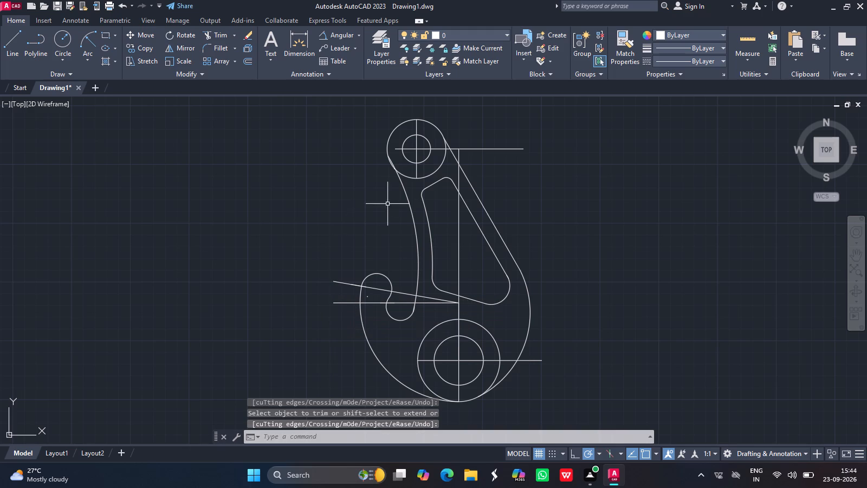
# Add a vertical linear dimension between the upper and lower circle centres, placed outside the part's straight side.
pyautogui.click(357, 36)
pyautogui.click(342, 52)
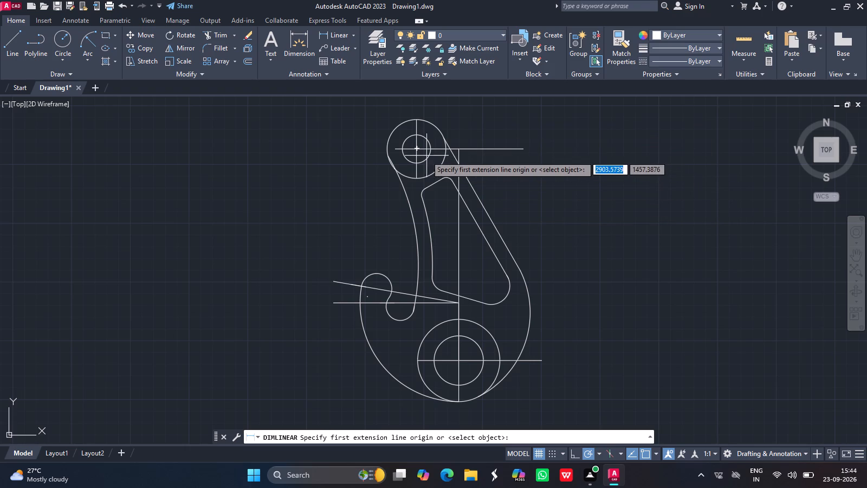
pyautogui.moveTo(416, 150); pyautogui.dragTo(510, 244)
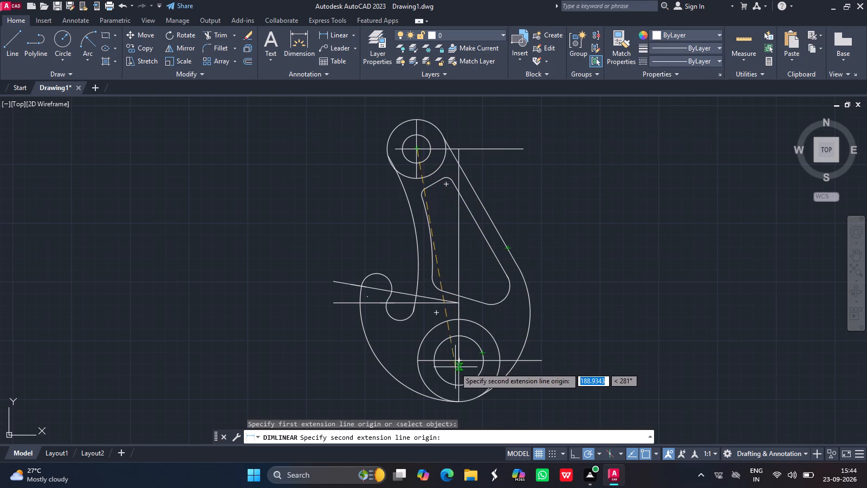
pyautogui.moveTo(456, 359); pyautogui.dragTo(542, 343)
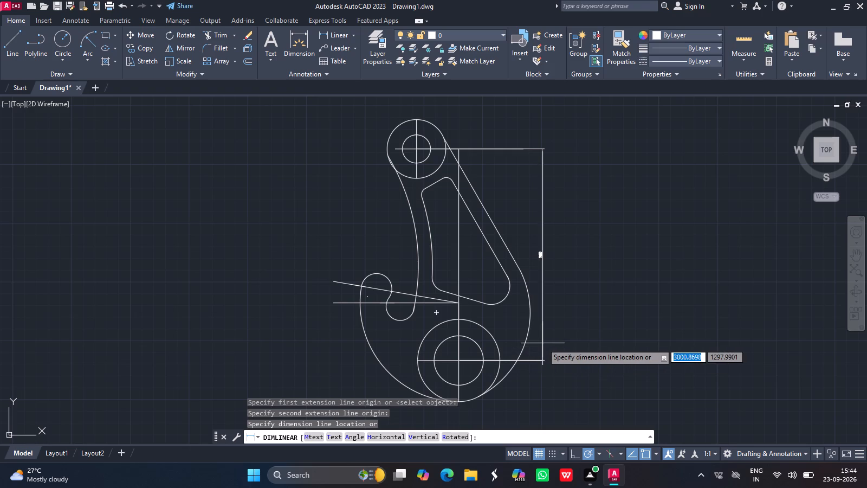
pyautogui.click(542, 343)
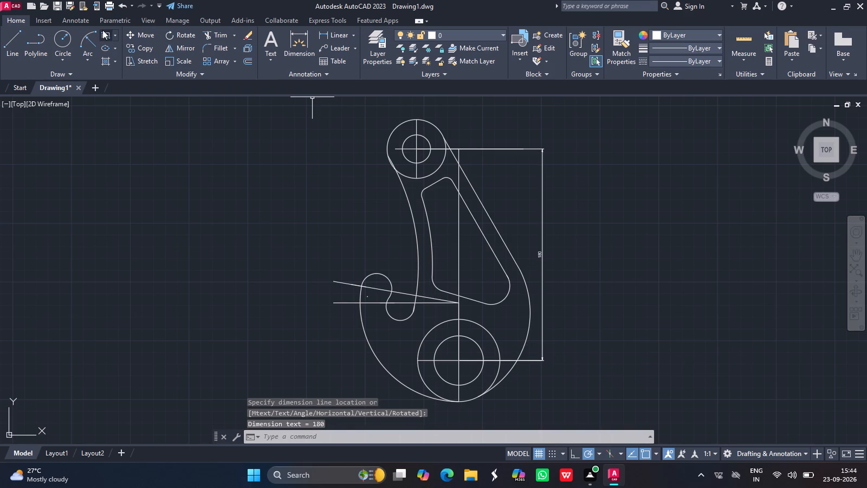
# Draw a vertical line upward from the top end of the long vertical centre line, ending just above the upper outer circle.
pyautogui.click(18, 39)
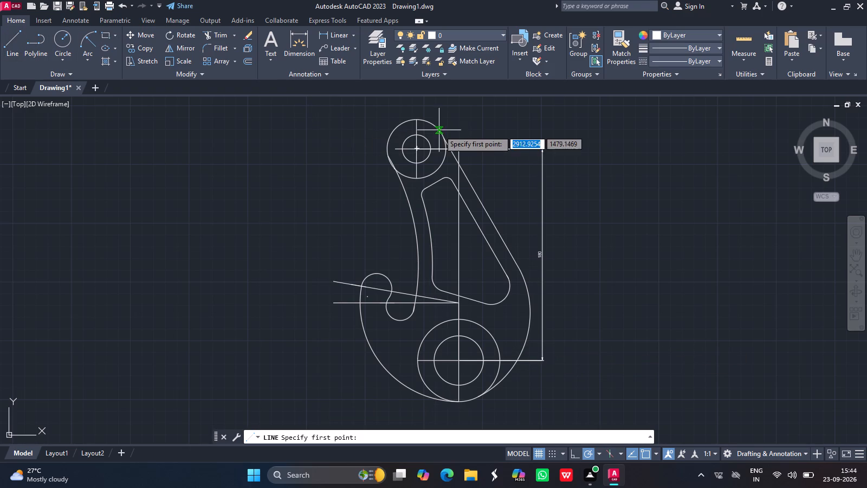
pyautogui.moveTo(458, 147); pyautogui.dragTo(456, 124)
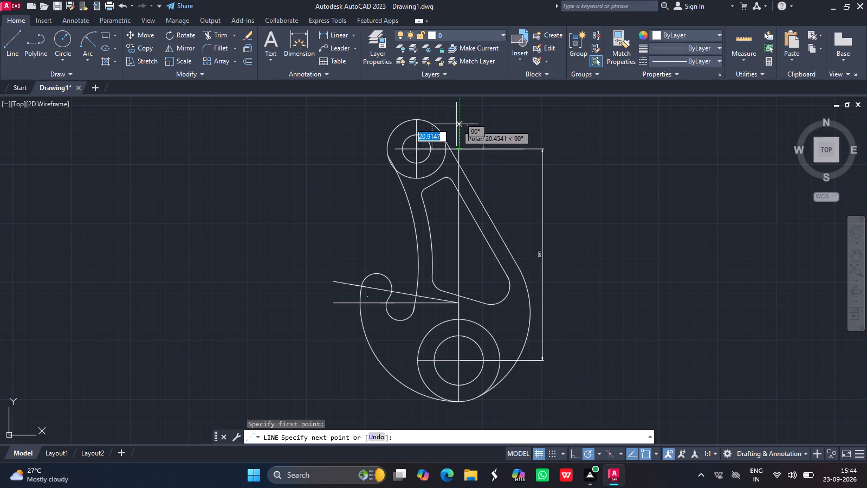
pyautogui.moveTo(456, 124); pyautogui.dragTo(454, 112)
pyautogui.click(454, 112)
pyautogui.press('Return')
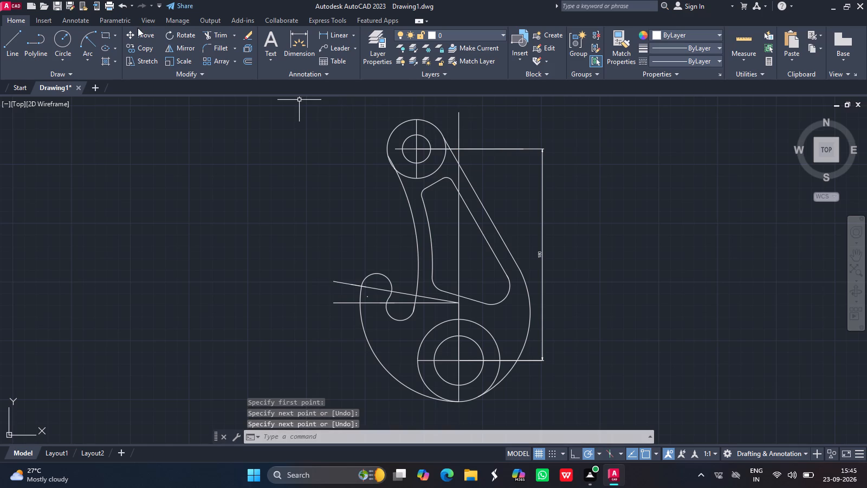
# Add a horizontal linear dimension from the upper circles' centre to the long vertical centre line, placed above the part.
pyautogui.click(325, 29)
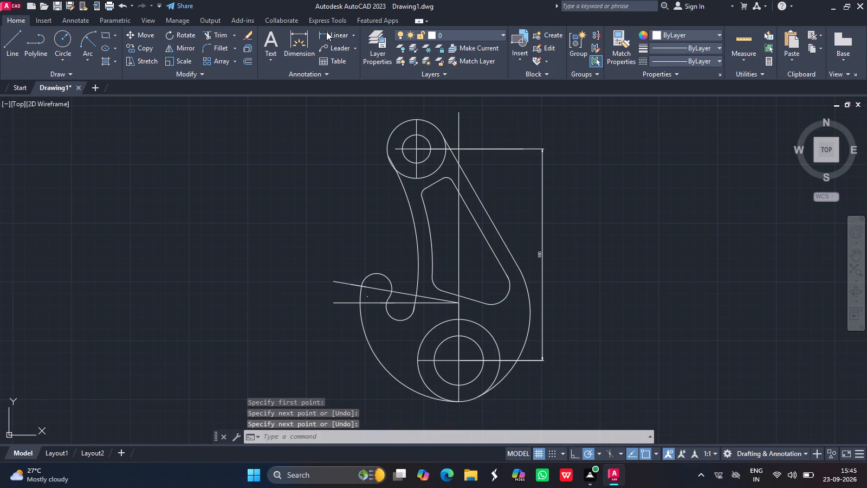
pyautogui.click(328, 34)
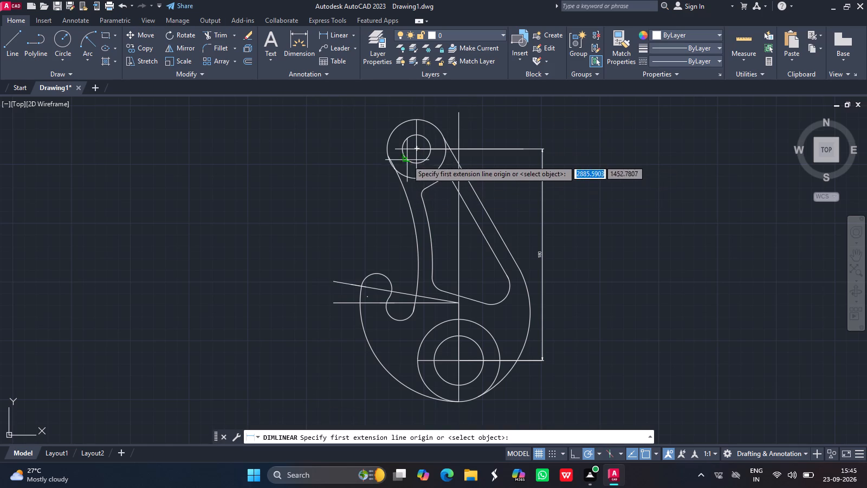
pyautogui.click(414, 150)
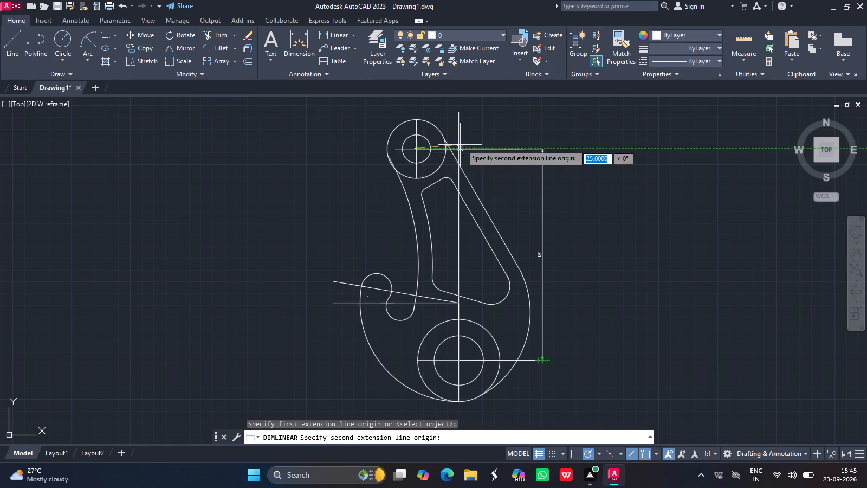
pyautogui.moveTo(459, 147); pyautogui.dragTo(446, 117)
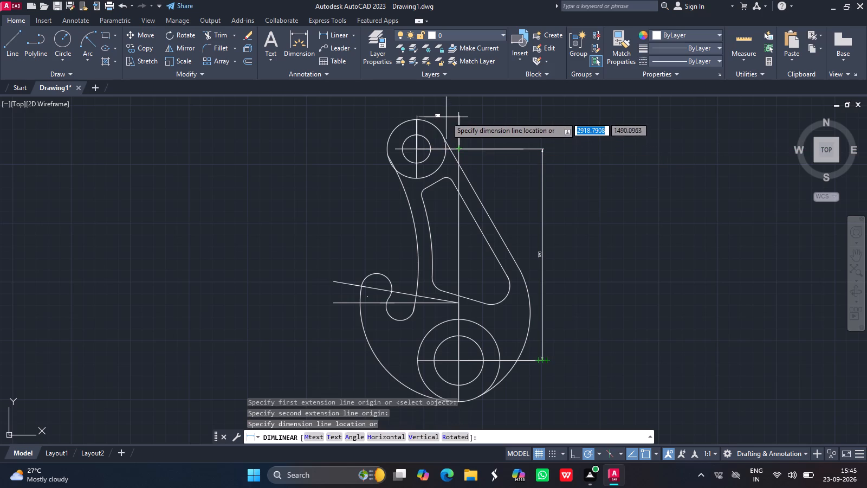
pyautogui.moveTo(446, 117); pyautogui.dragTo(442, 112)
pyautogui.click(442, 112)
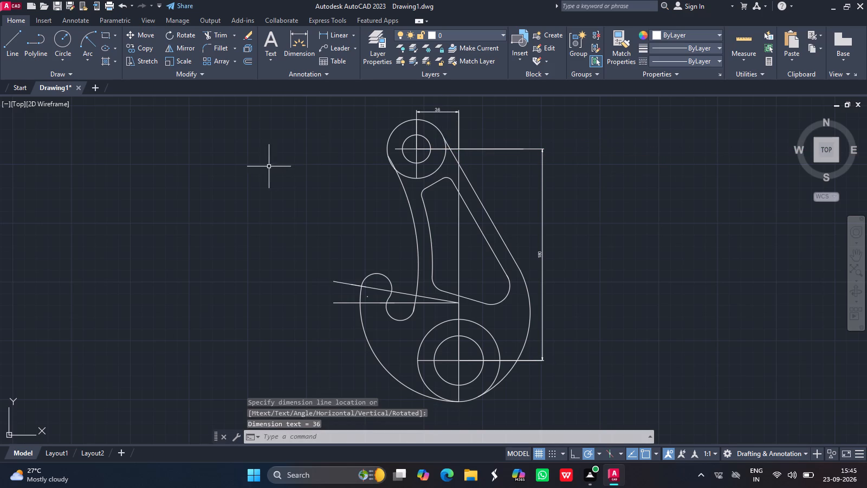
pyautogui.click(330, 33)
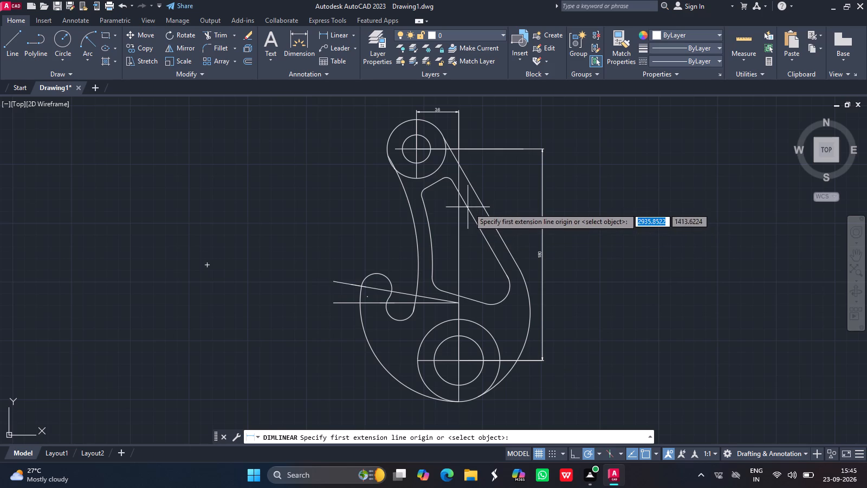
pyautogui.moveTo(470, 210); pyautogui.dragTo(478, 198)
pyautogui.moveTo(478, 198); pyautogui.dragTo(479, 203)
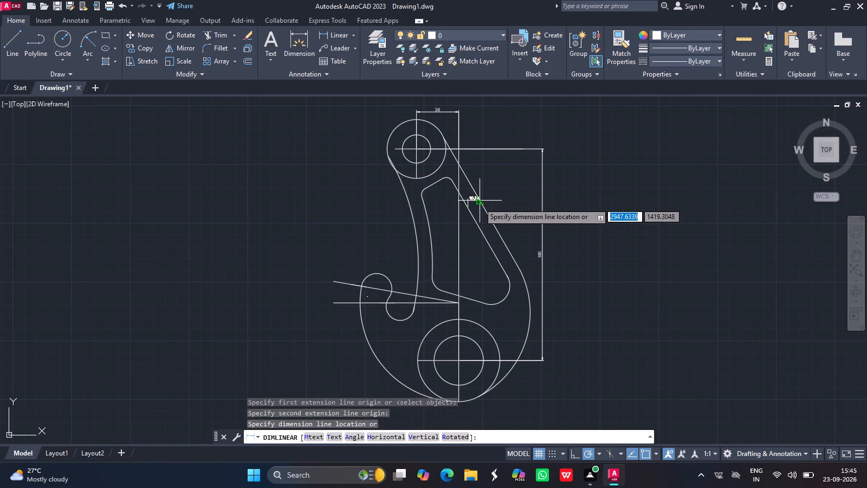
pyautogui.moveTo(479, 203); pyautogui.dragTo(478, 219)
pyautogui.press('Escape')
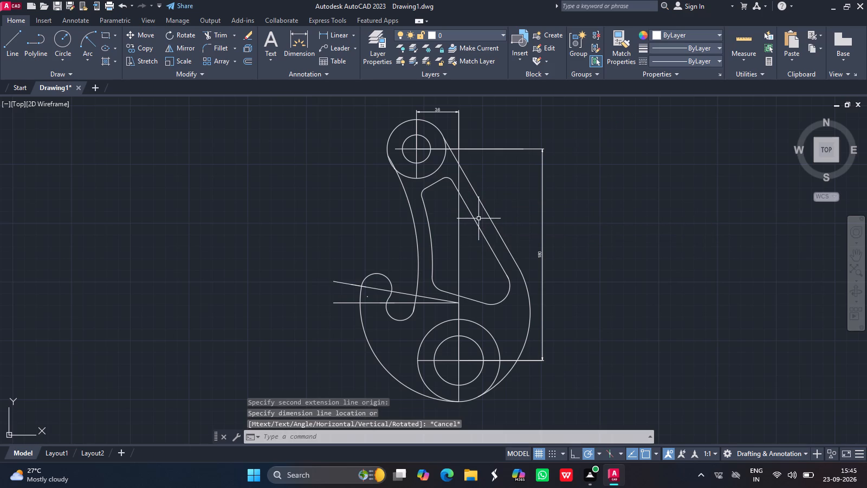
# Add an aligned dimension for the wall thickness between the pocket's long straight edge and the arm's straight outer edge.
pyautogui.click(353, 34)
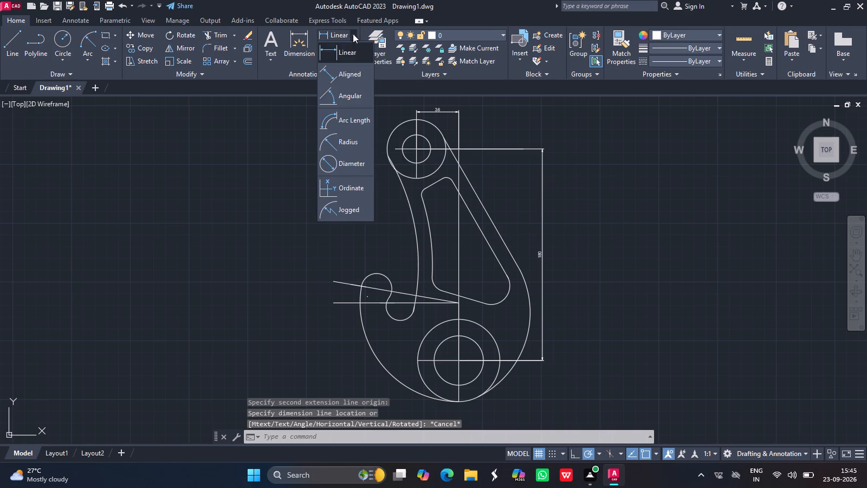
pyautogui.click(350, 75)
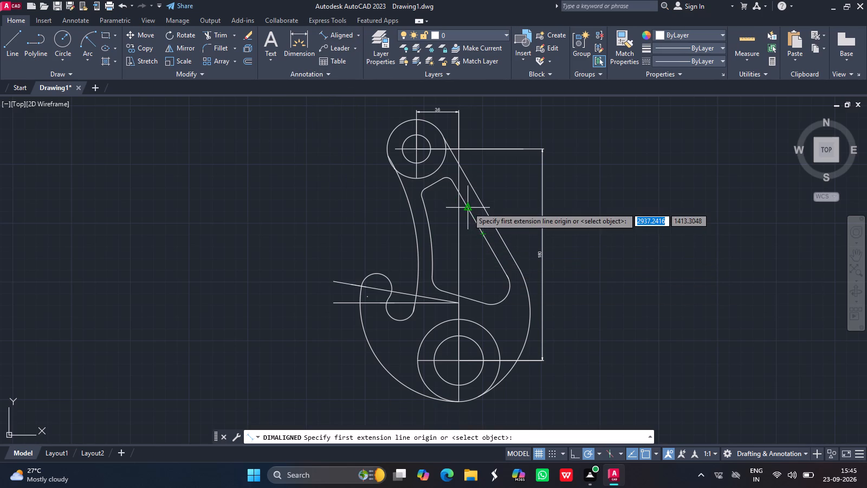
pyautogui.moveTo(468, 207); pyautogui.dragTo(477, 200)
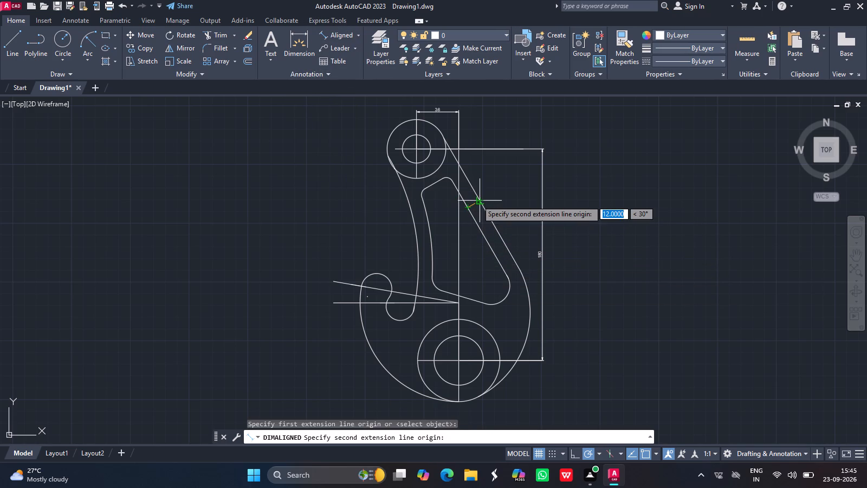
pyautogui.click(477, 200)
pyautogui.click(477, 202)
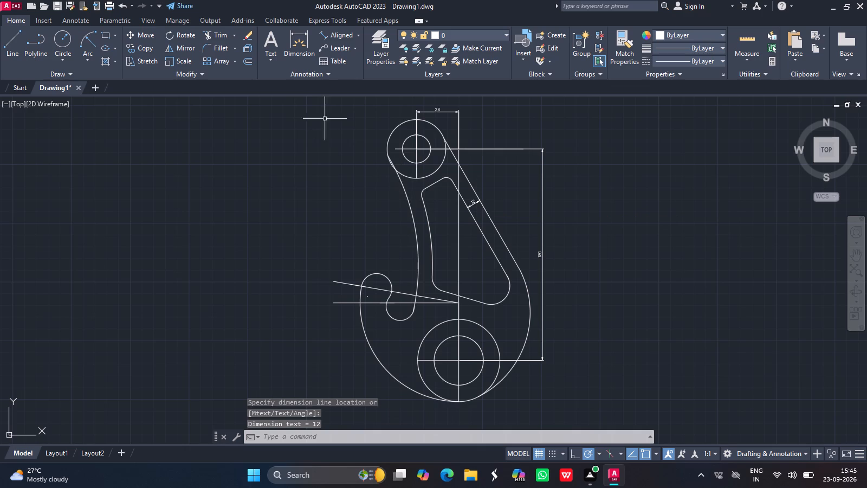
# Add an aligned dimension for the wall thickness between the arm's curved outer edge and the pocket's curved edge.
pyautogui.click(326, 34)
pyautogui.moveTo(415, 232); pyautogui.dragTo(428, 227)
pyautogui.click(428, 227)
pyautogui.click(428, 230)
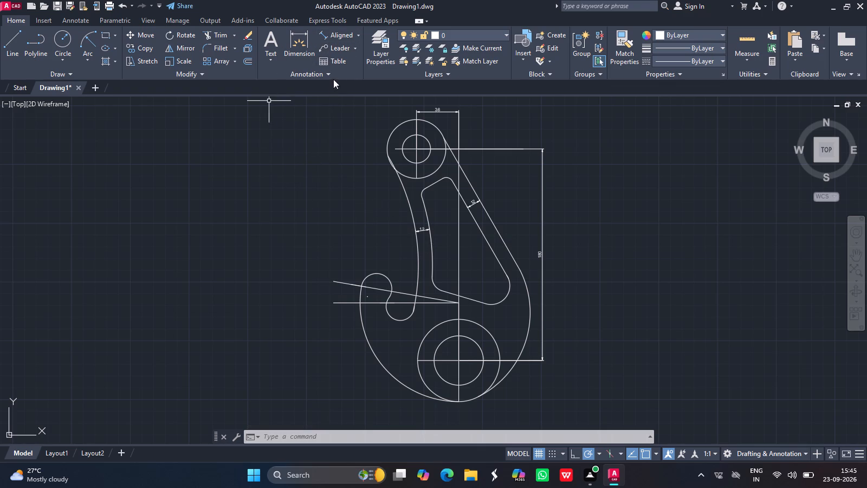
# Add a vertical linear dimension from the lower circles' centre to the vertex of the two hook centre lines, placed left of the arm.
pyautogui.click(359, 31)
pyautogui.click(350, 55)
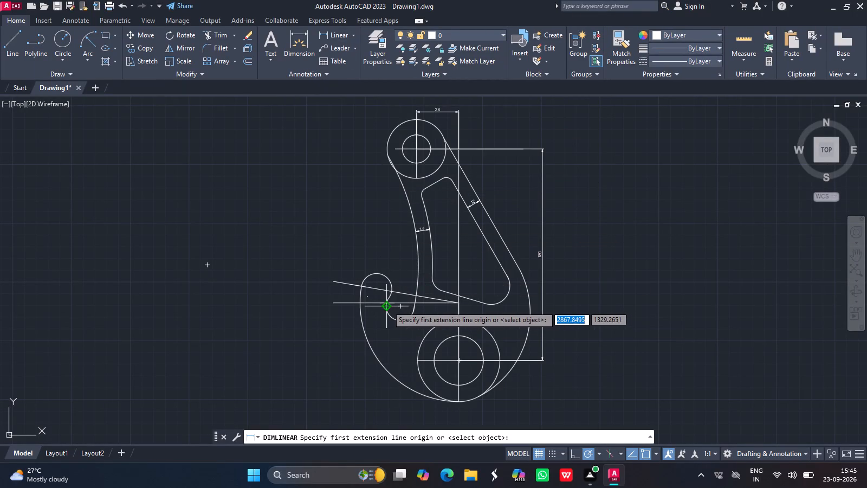
pyautogui.click(458, 362)
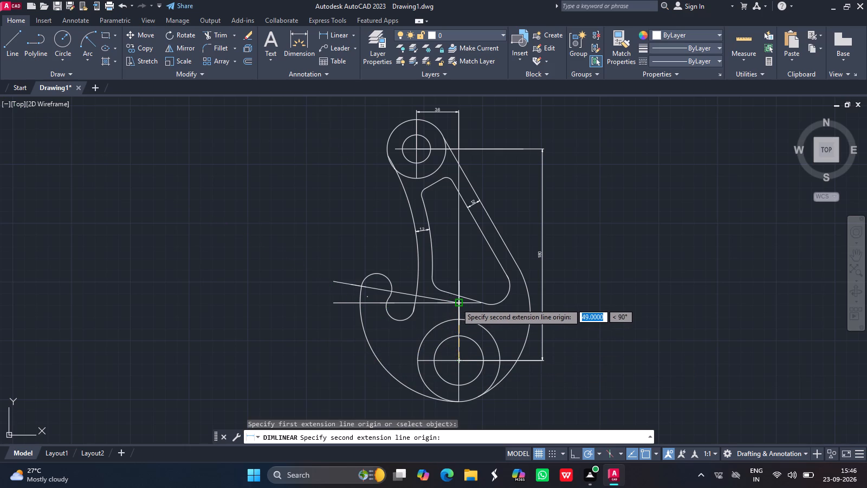
pyautogui.moveTo(457, 303); pyautogui.dragTo(365, 337)
pyautogui.click(352, 342)
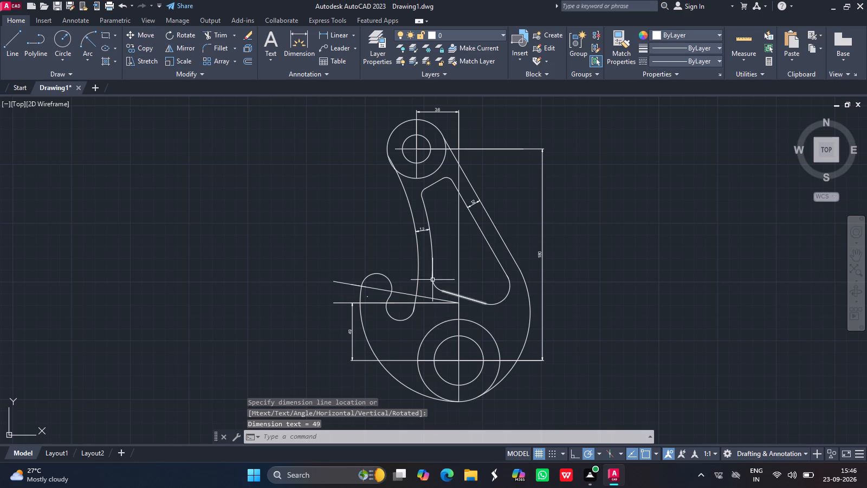
# Add radius dimensions to the upper outer and inner circles, with both texts placed outside to the left of the part.
pyautogui.click(354, 34)
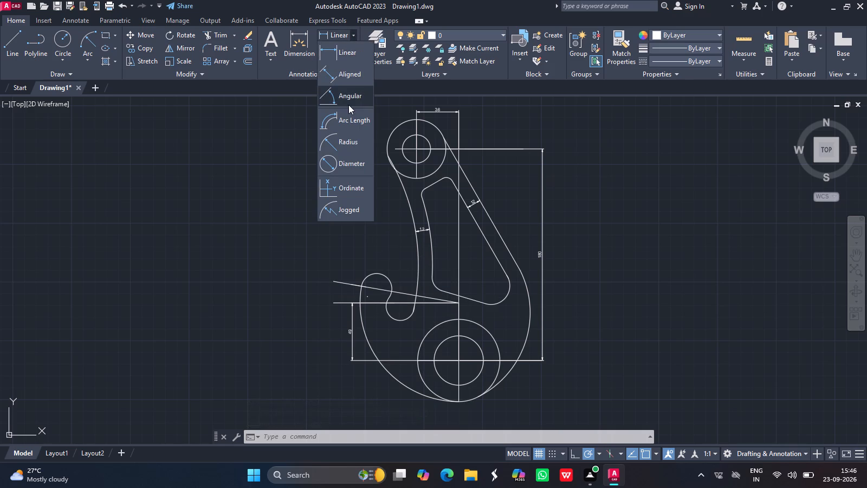
pyautogui.click(344, 145)
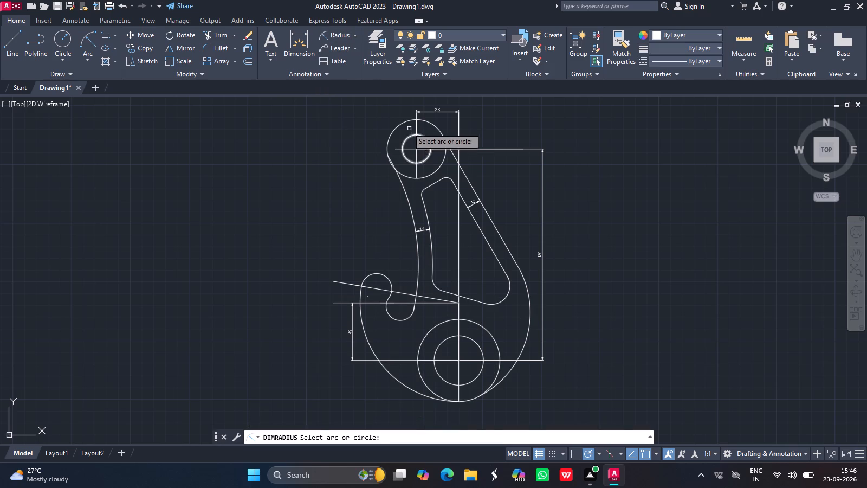
pyautogui.moveTo(396, 127); pyautogui.dragTo(376, 131)
pyautogui.click(376, 131)
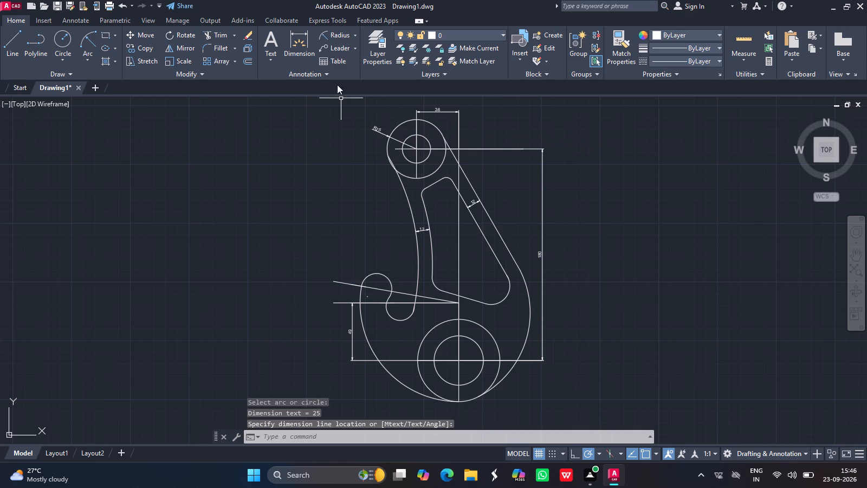
pyautogui.click(333, 36)
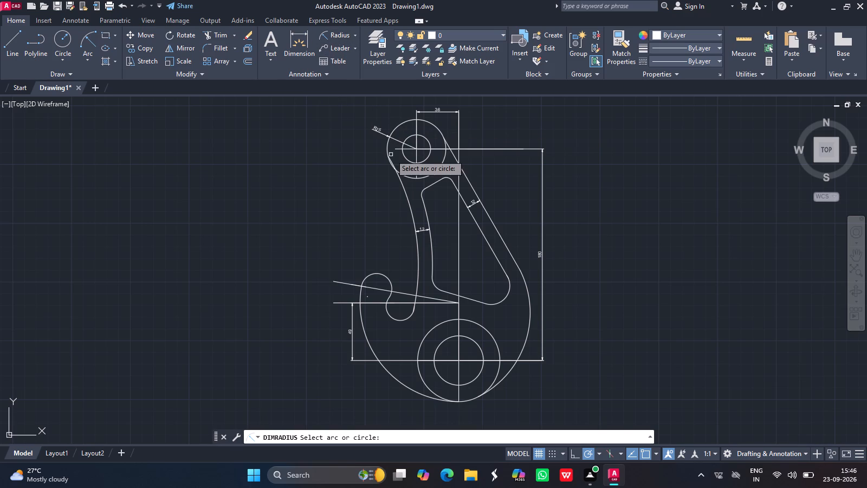
pyautogui.moveTo(406, 157); pyautogui.dragTo(351, 149)
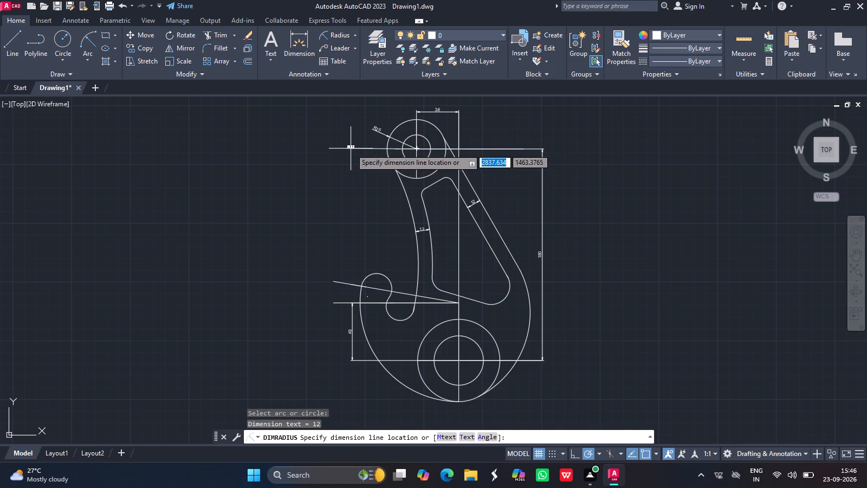
pyautogui.click(351, 149)
# Add radius dimensions to the pocket's two upper corner fillets, placing each text just outside the pocket.
pyautogui.click(342, 35)
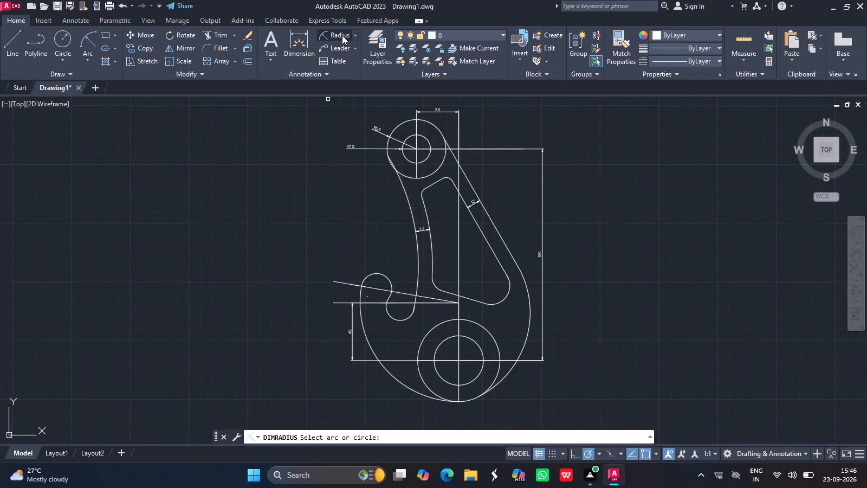
pyautogui.moveTo(423, 192); pyautogui.dragTo(391, 197)
pyautogui.click(391, 197)
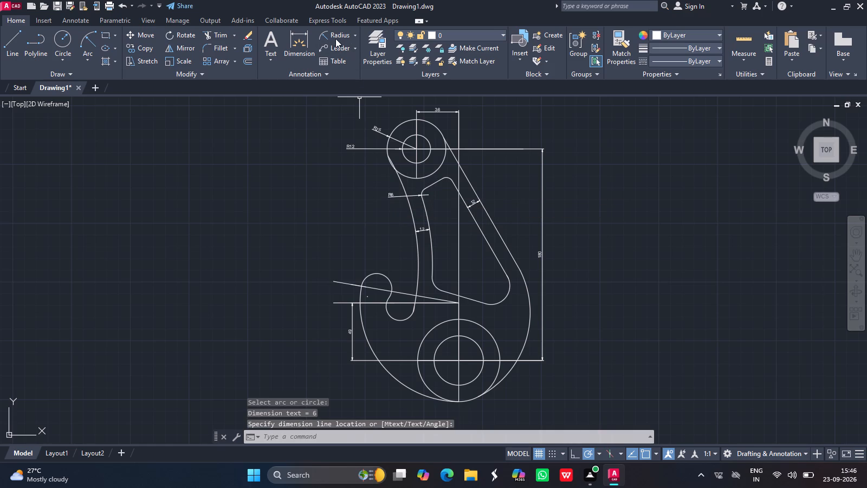
pyautogui.click(335, 36)
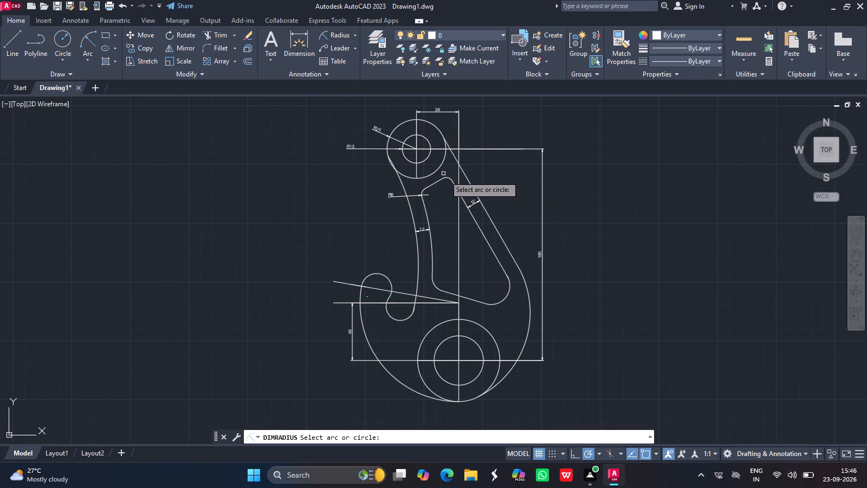
pyautogui.moveTo(448, 179); pyautogui.dragTo(448, 170)
pyautogui.click(448, 170)
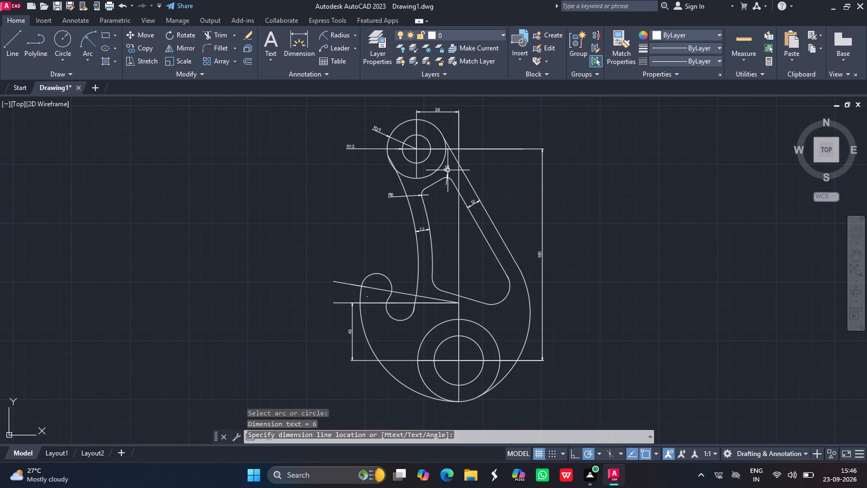
# Add radius dimensions to the pocket's two lower corner arcs, the right one labelled outside and the left one inside the pocket.
pyautogui.click(335, 36)
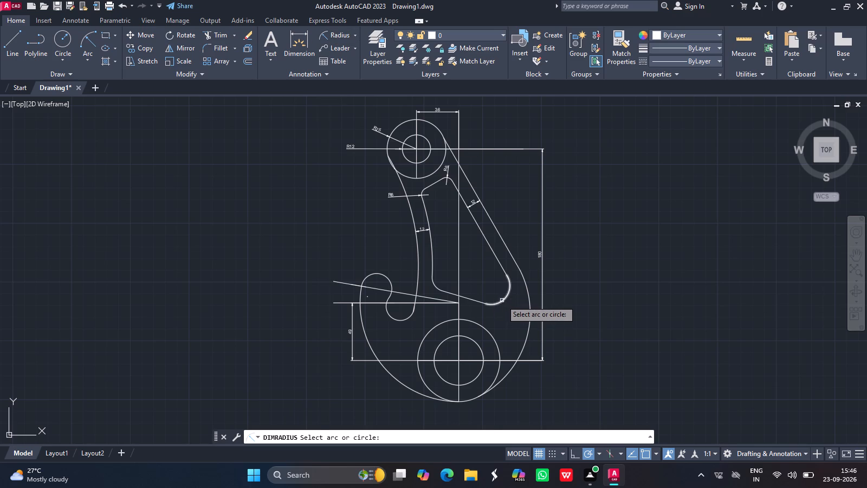
pyautogui.moveTo(502, 300); pyautogui.dragTo(506, 310)
pyautogui.moveTo(506, 310); pyautogui.dragTo(424, 215)
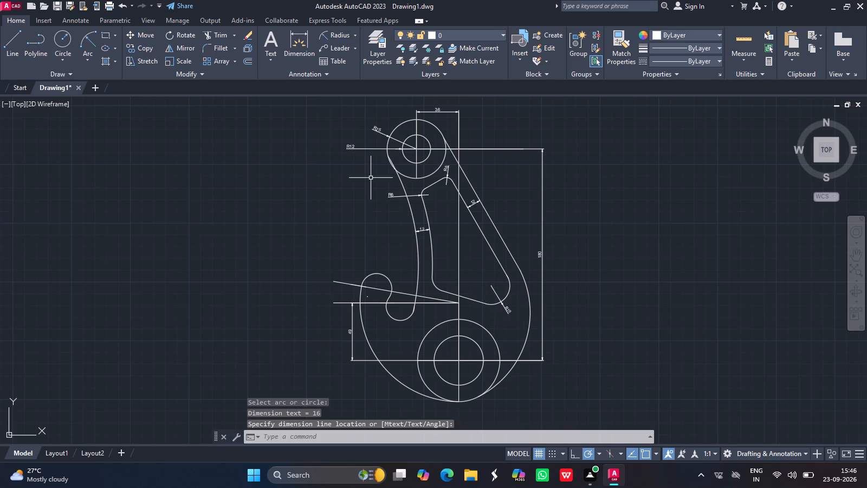
pyautogui.click(336, 36)
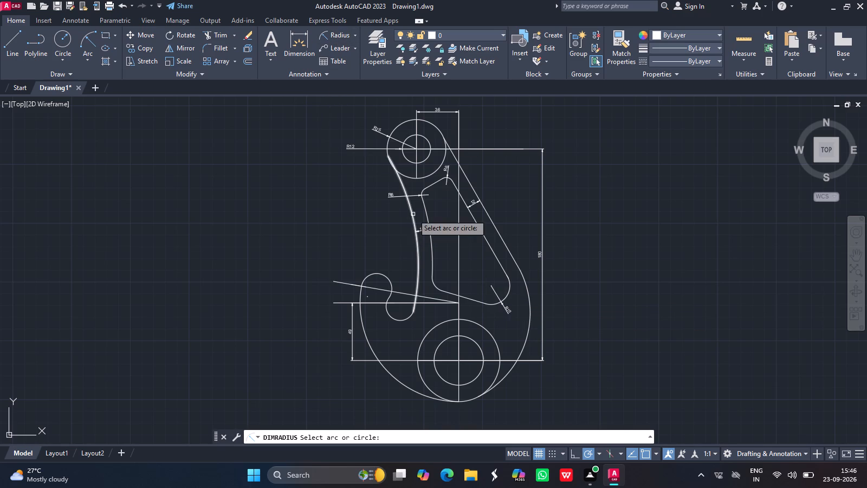
pyautogui.moveTo(438, 287); pyautogui.dragTo(442, 281)
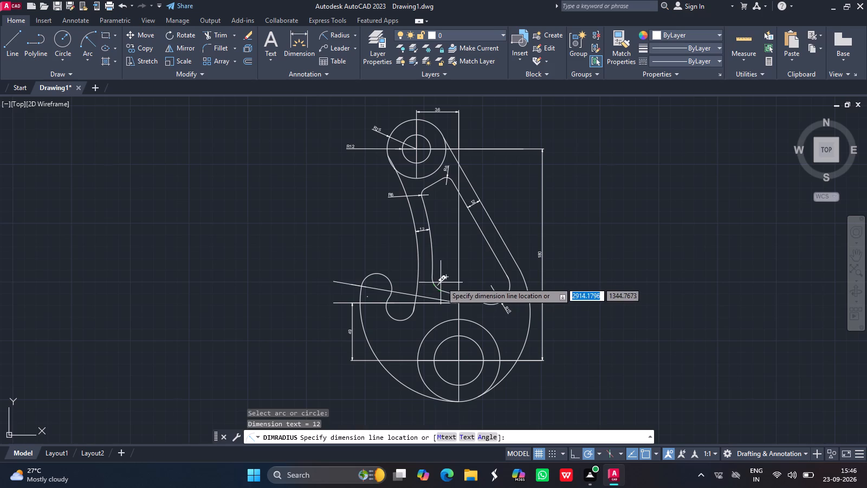
pyautogui.moveTo(442, 281); pyautogui.dragTo(444, 278)
pyautogui.click(444, 278)
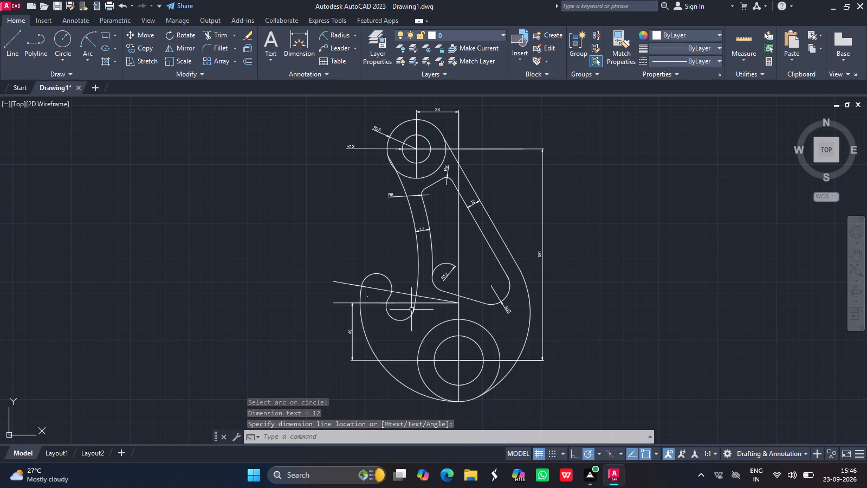
# Add radius dimensions to the hook's bottom notch arc, labelled inside it, and to the rounded hook tip, labelled above it.
pyautogui.click(339, 33)
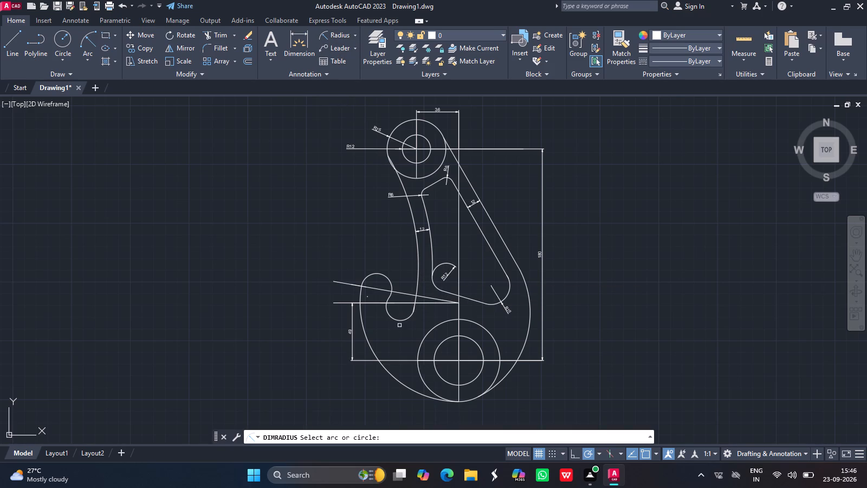
pyautogui.click(399, 318)
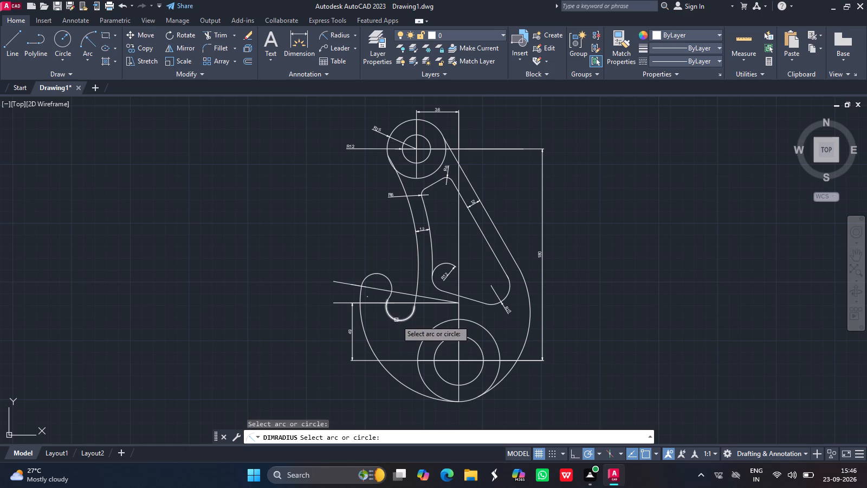
pyautogui.moveTo(396, 320); pyautogui.dragTo(391, 324)
pyautogui.moveTo(391, 324); pyautogui.dragTo(330, 218)
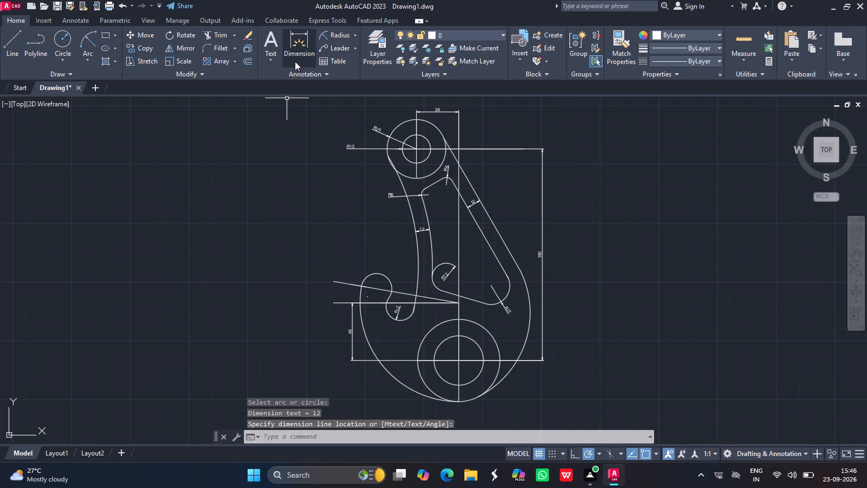
pyautogui.click(332, 34)
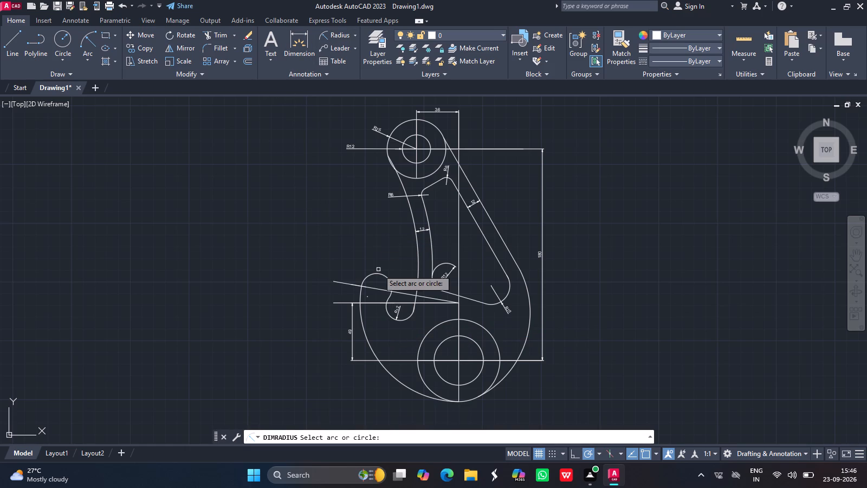
pyautogui.moveTo(375, 274); pyautogui.dragTo(364, 268)
pyautogui.moveTo(364, 268); pyautogui.dragTo(314, 173)
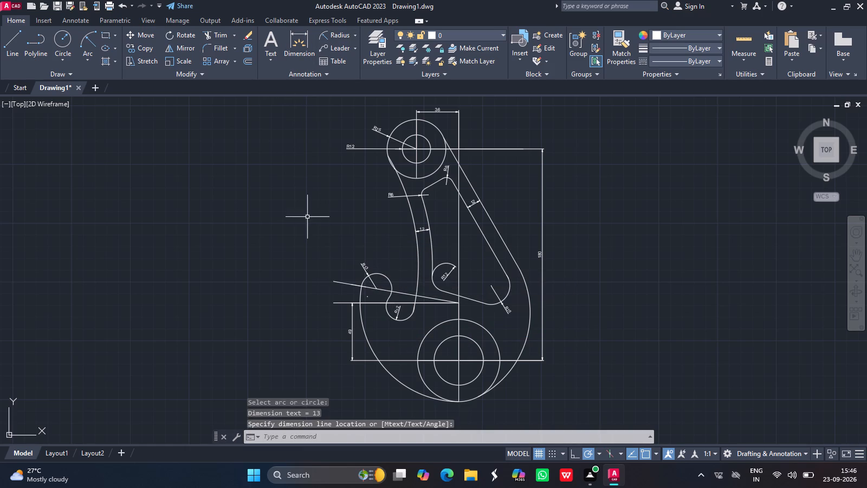
# Add a radius dimension to the large lower-left outer arc, with its text just outside the curve.
pyautogui.click(337, 35)
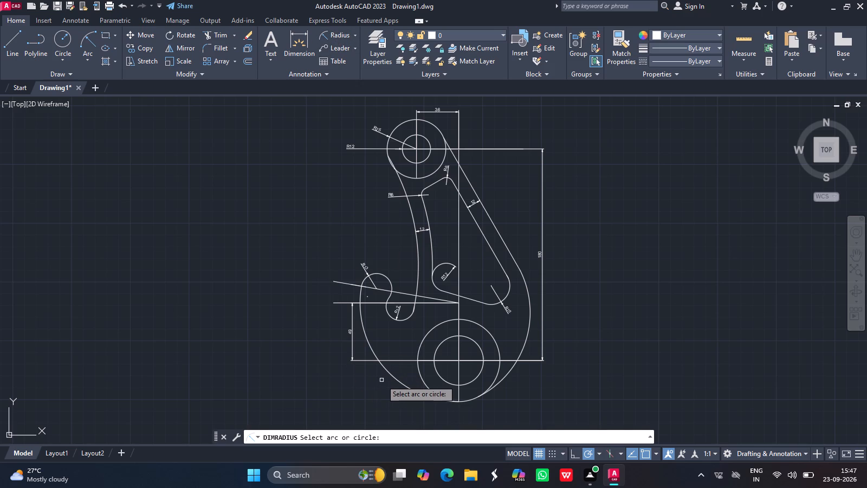
pyautogui.moveTo(394, 380); pyautogui.dragTo(381, 386)
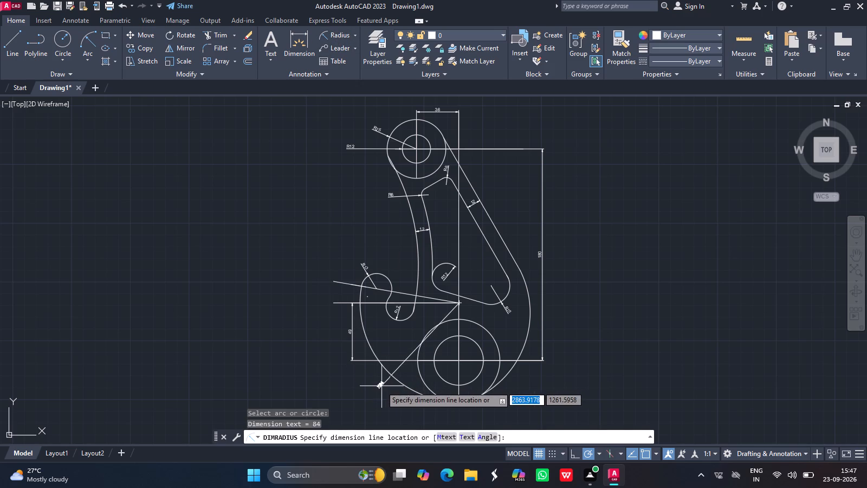
pyautogui.moveTo(381, 386); pyautogui.dragTo(312, 260)
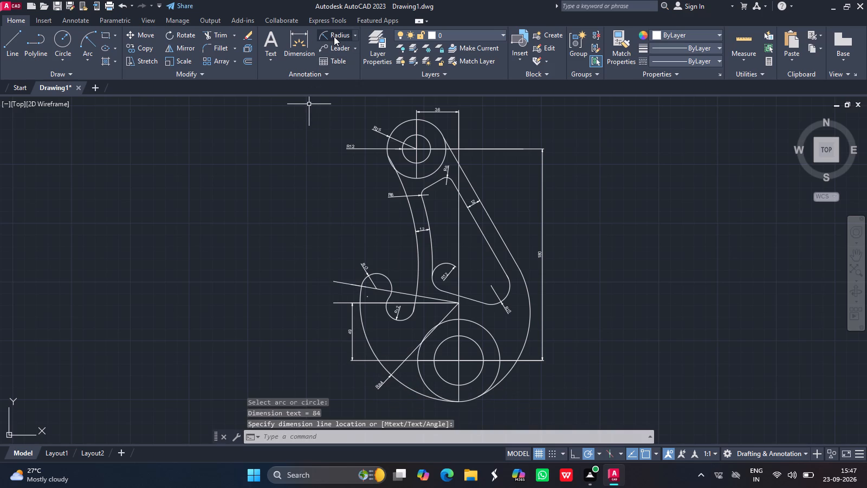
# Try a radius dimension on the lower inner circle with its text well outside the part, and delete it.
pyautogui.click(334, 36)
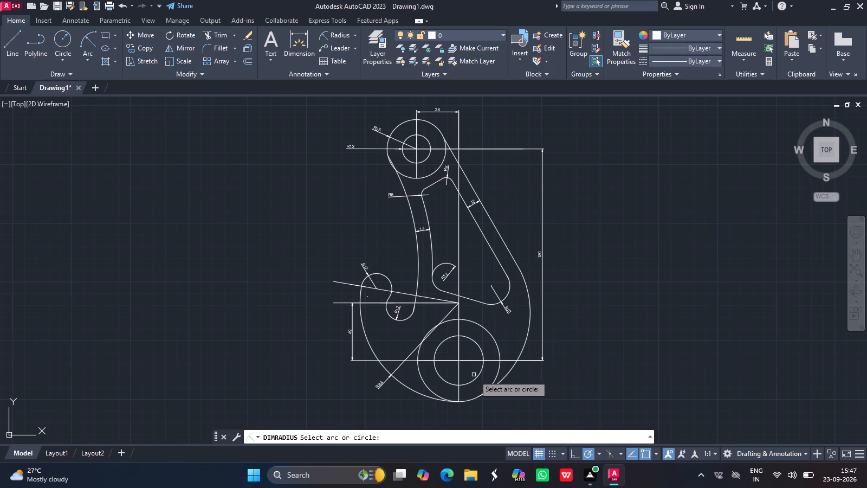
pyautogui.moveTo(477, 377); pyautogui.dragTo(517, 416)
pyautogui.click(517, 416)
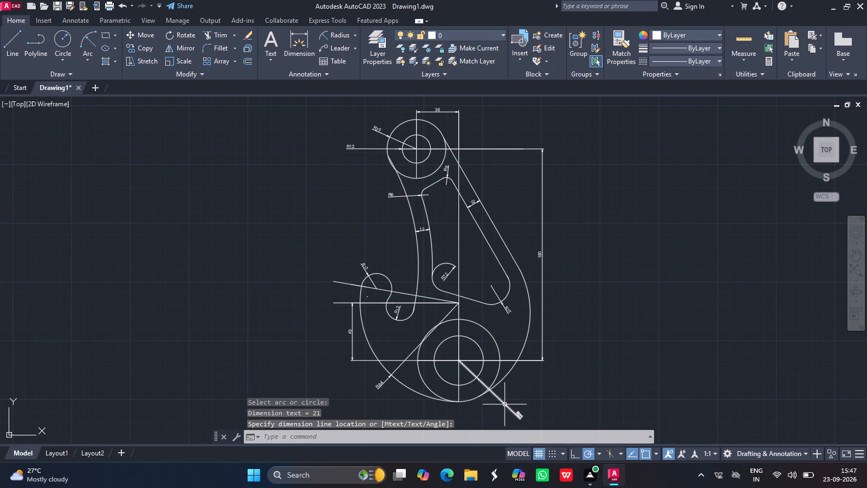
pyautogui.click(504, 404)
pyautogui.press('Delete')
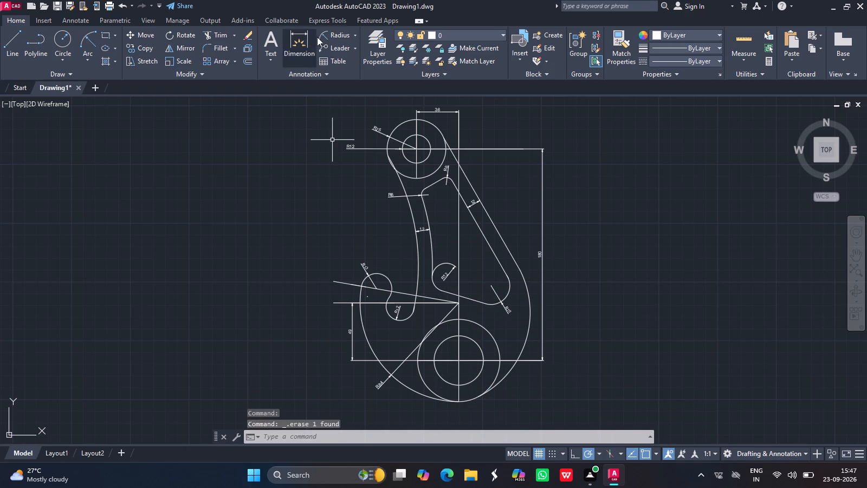
# Add radius dimensions to the lower inner and outer circles, with both texts just outside the part at its lower right.
pyautogui.click(339, 30)
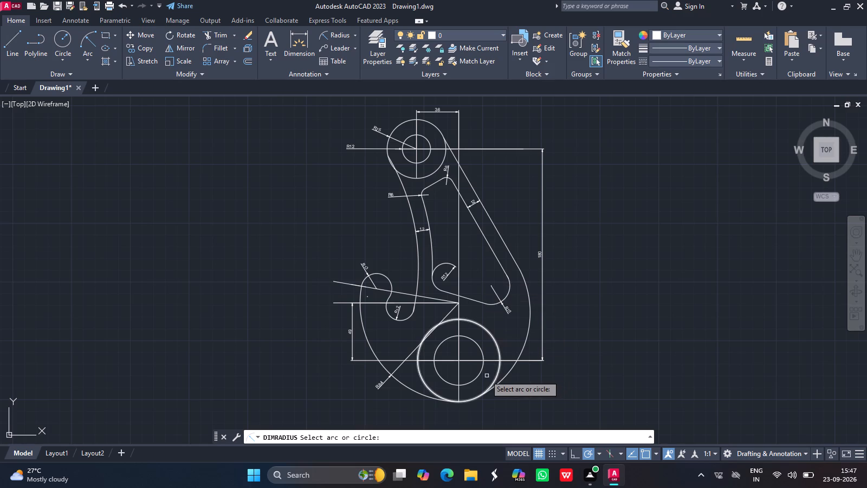
pyautogui.moveTo(477, 375); pyautogui.dragTo(499, 395)
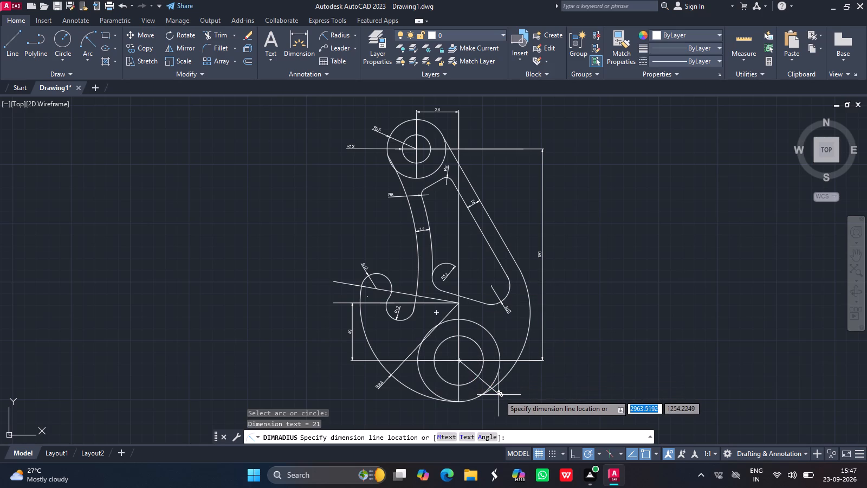
pyautogui.moveTo(499, 395); pyautogui.dragTo(497, 395)
pyautogui.click(497, 395)
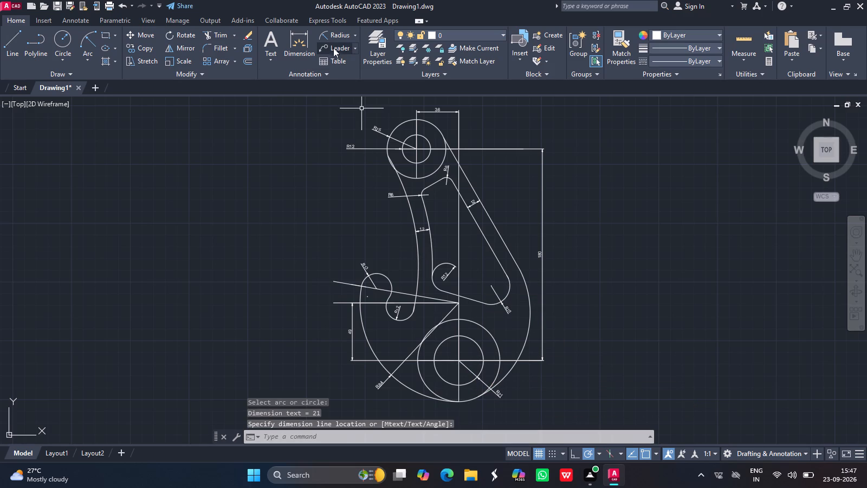
pyautogui.click(332, 37)
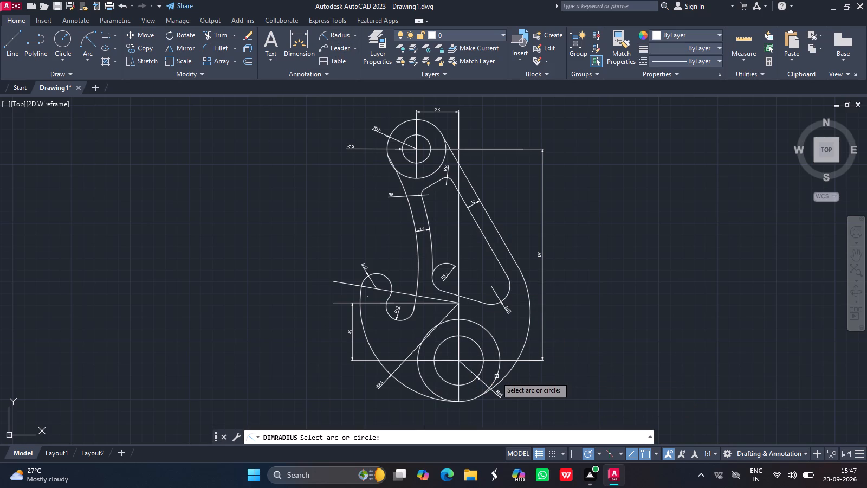
pyautogui.moveTo(499, 375); pyautogui.dragTo(514, 384)
pyautogui.click(514, 384)
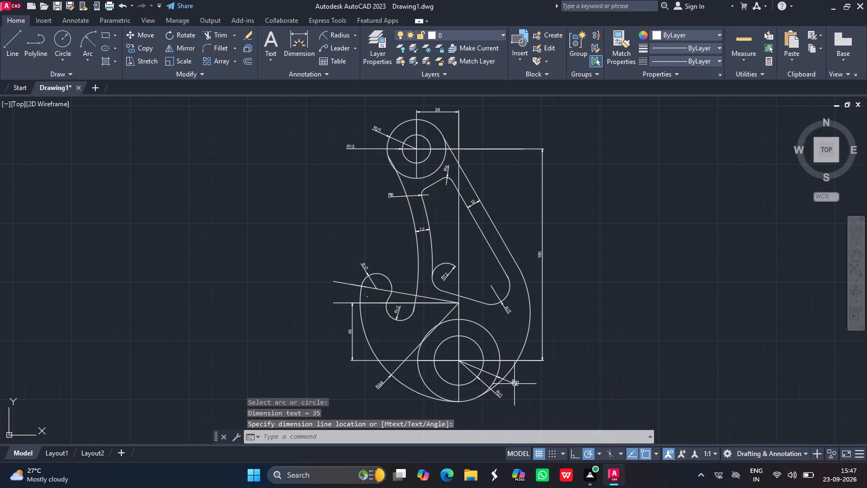
# Add a radius dimension to the arm's lower-right outer arc, with its text just outside the curve.
pyautogui.click(330, 36)
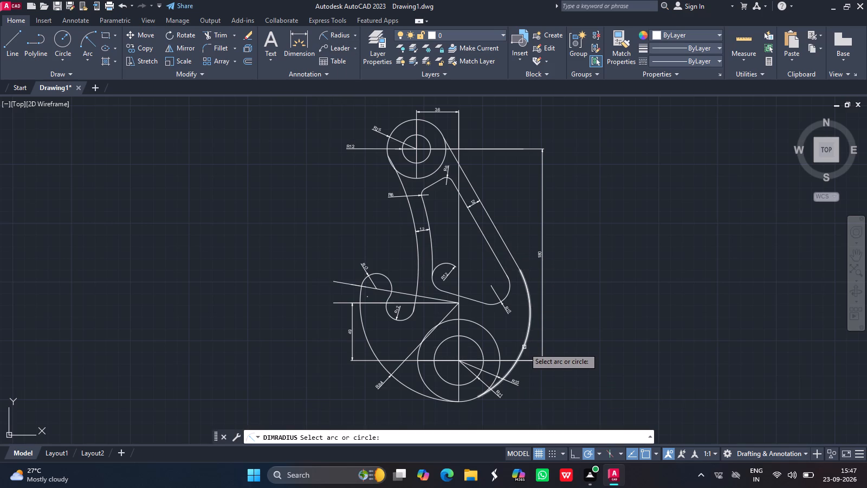
pyautogui.moveTo(524, 348); pyautogui.dragTo(534, 373)
pyautogui.click(534, 373)
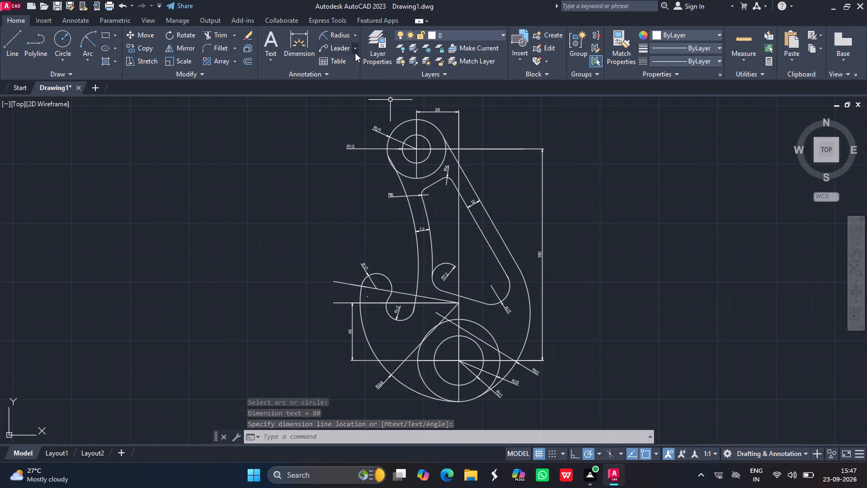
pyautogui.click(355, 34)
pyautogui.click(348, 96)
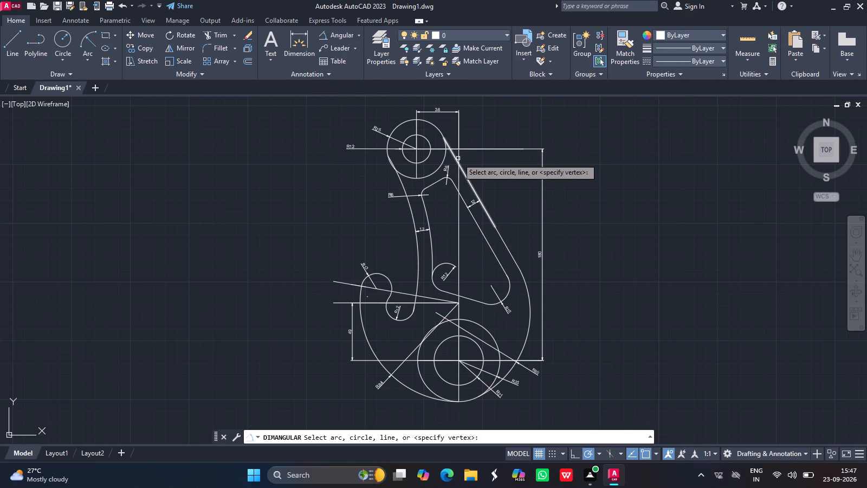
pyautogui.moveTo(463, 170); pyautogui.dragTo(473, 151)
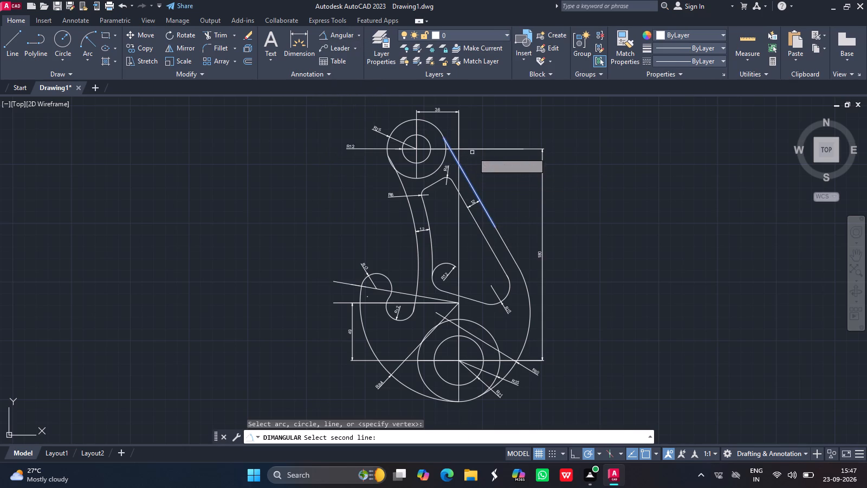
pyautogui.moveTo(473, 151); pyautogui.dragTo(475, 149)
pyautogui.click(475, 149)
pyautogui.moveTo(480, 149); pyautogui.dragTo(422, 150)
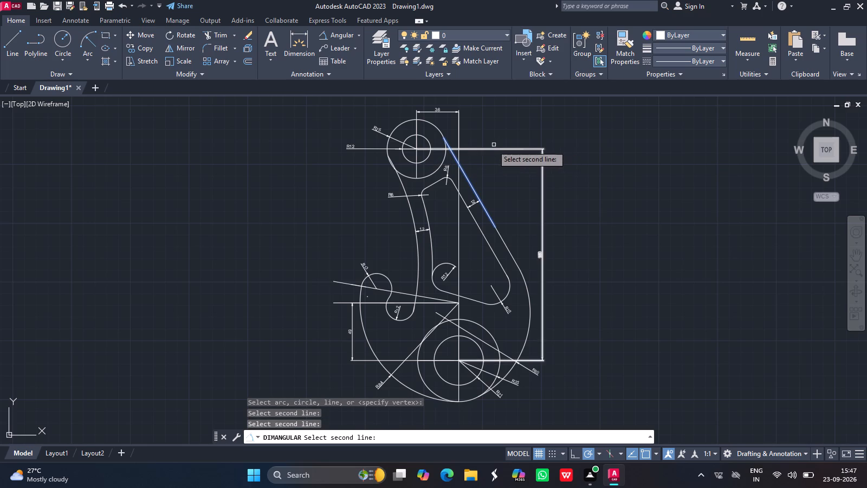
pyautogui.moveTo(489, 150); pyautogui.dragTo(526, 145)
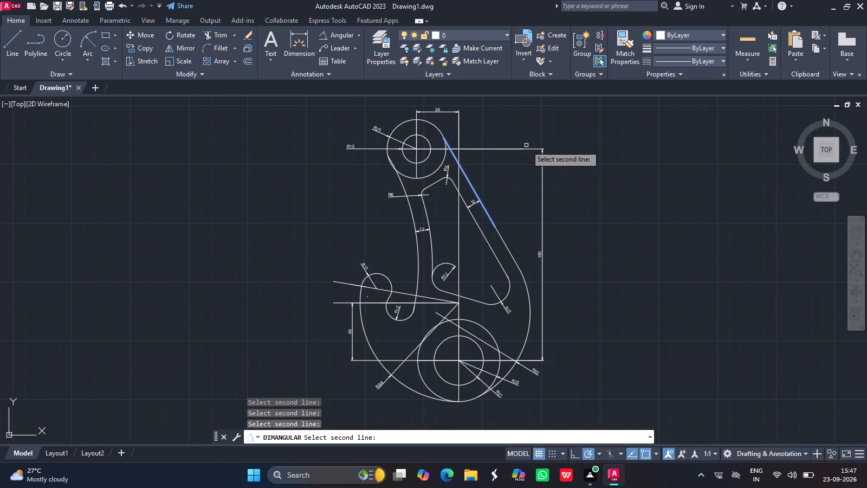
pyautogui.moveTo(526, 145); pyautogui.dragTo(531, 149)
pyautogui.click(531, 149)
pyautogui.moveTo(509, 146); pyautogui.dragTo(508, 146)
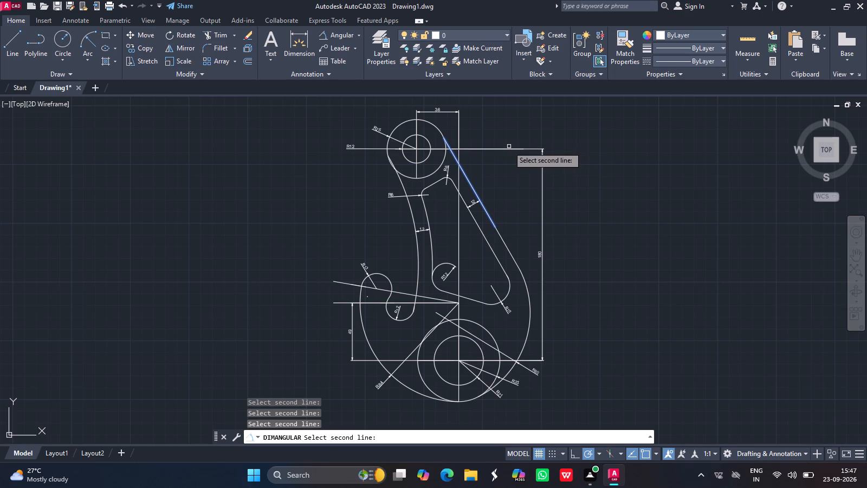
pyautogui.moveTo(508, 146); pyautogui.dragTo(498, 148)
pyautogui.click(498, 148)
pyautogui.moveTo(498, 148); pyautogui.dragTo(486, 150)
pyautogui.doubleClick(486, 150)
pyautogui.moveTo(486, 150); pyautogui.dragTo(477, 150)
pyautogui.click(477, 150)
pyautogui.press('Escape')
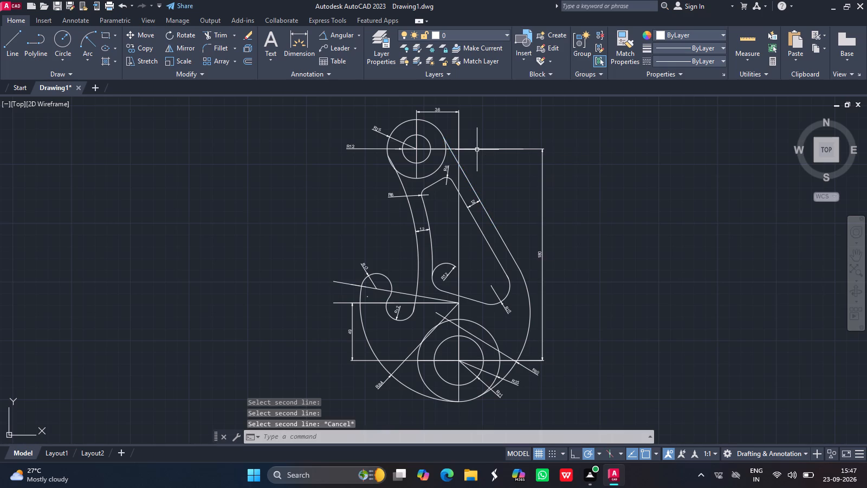
# Delete the vertical 180 dimension between the upper and lower circle centres.
pyautogui.click(477, 150)
pyautogui.press('Delete')
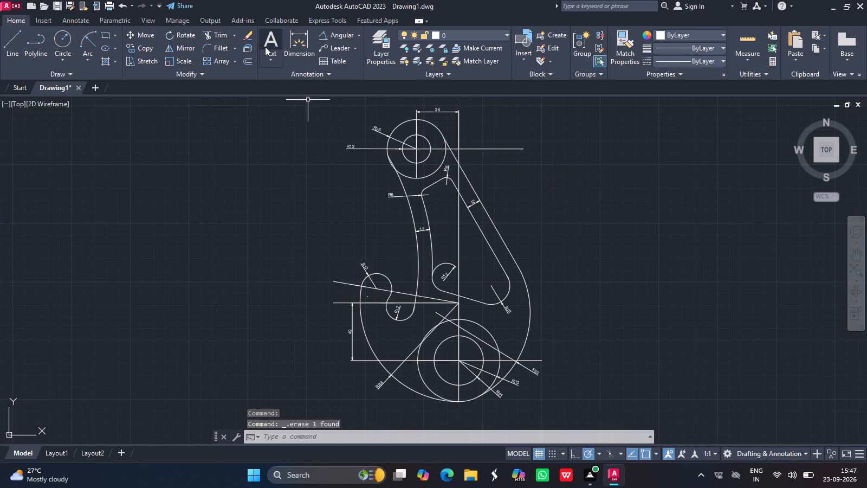
# Add an angular dimension between the arm's outer sloping edge and the upper horizontal centre line, with its arc close to the edge.
pyautogui.click(338, 34)
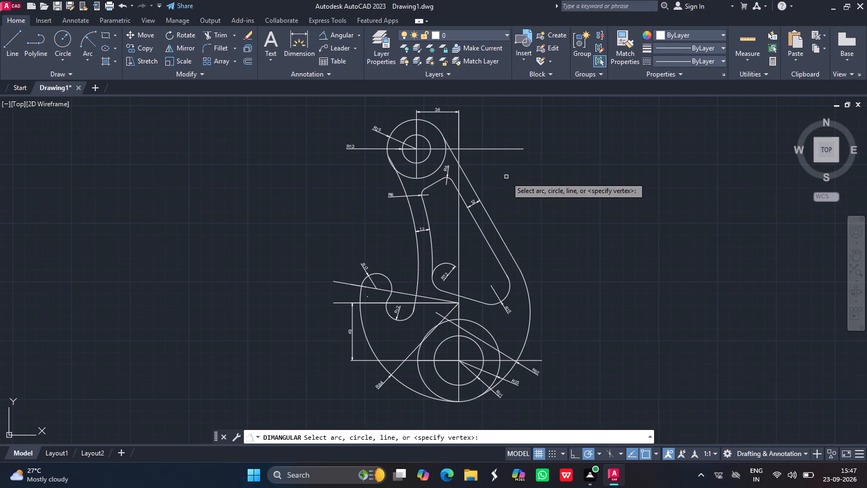
pyautogui.moveTo(464, 174); pyautogui.dragTo(475, 150)
pyautogui.moveTo(475, 150); pyautogui.dragTo(476, 164)
pyautogui.click(476, 164)
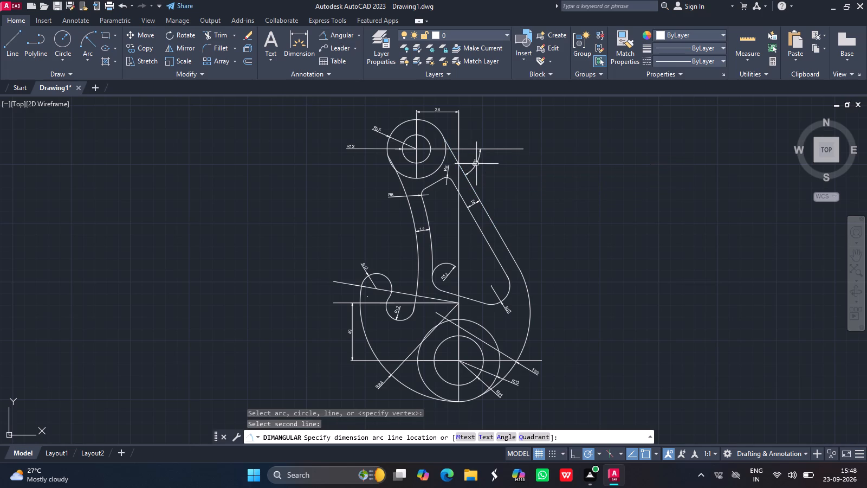
# Add an angular dimension between the inclined line and the horizontal line beside the hook, with its arc at their outer ends.
pyautogui.click(333, 34)
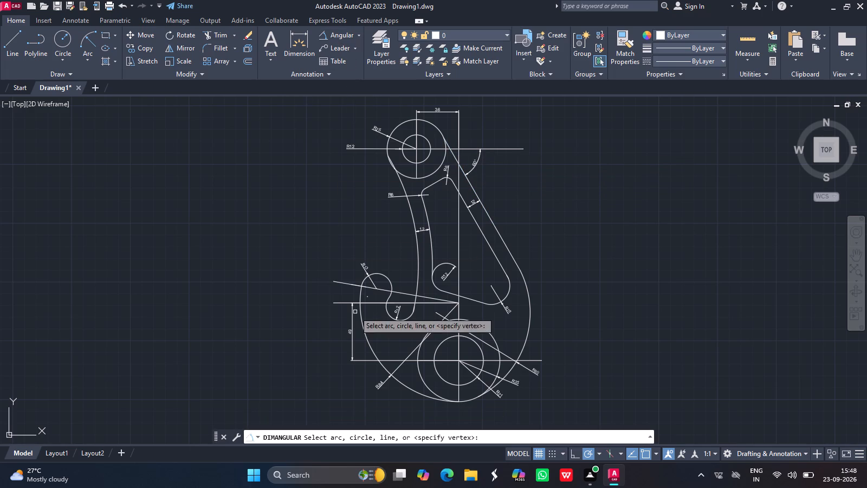
pyautogui.moveTo(351, 285); pyautogui.dragTo(355, 304)
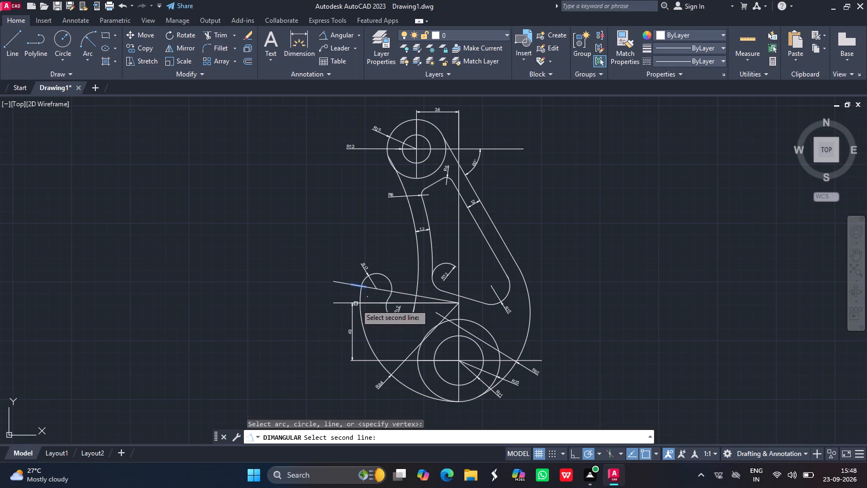
pyautogui.moveTo(355, 304); pyautogui.dragTo(369, 301)
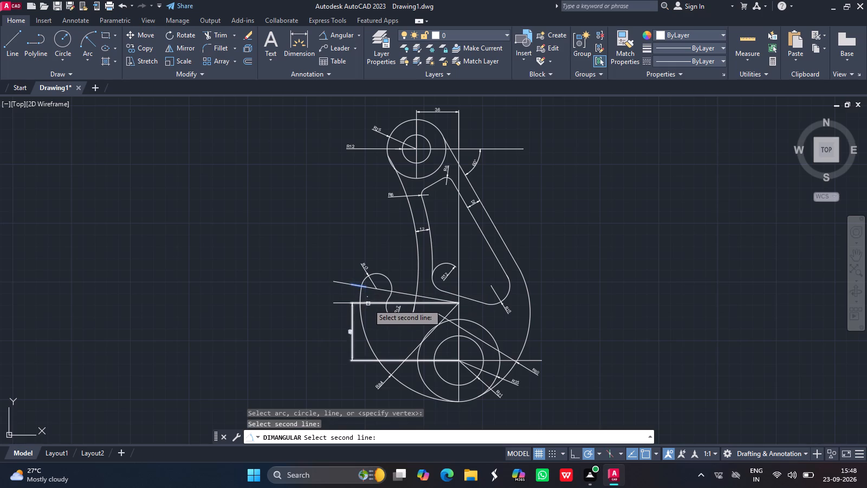
pyautogui.moveTo(338, 304); pyautogui.dragTo(334, 296)
pyautogui.click(334, 296)
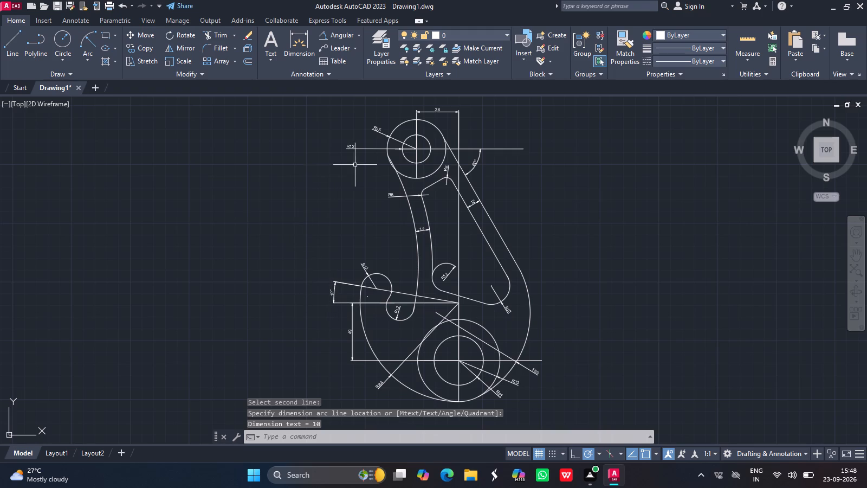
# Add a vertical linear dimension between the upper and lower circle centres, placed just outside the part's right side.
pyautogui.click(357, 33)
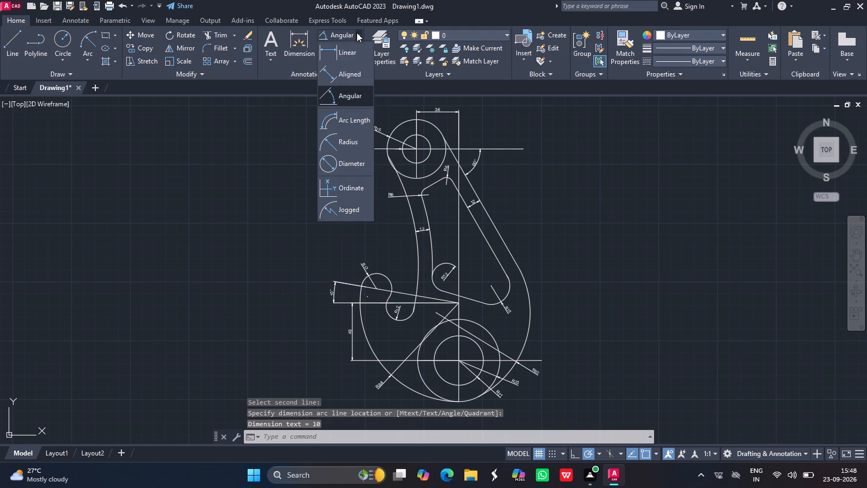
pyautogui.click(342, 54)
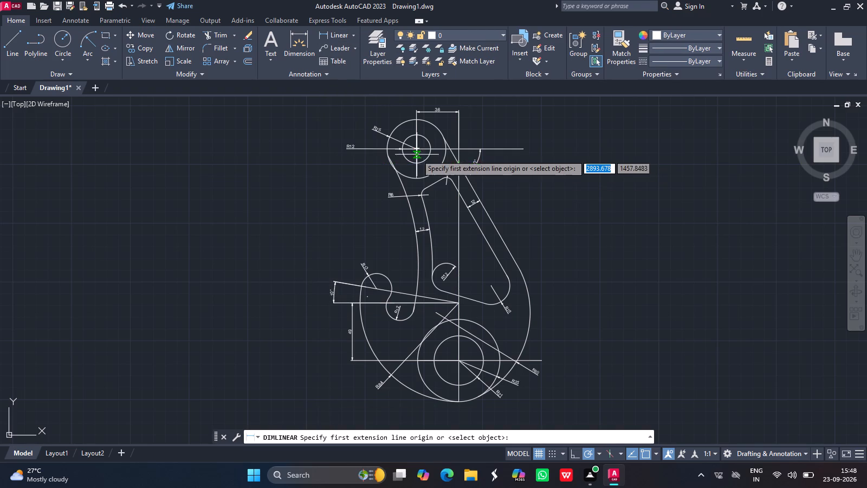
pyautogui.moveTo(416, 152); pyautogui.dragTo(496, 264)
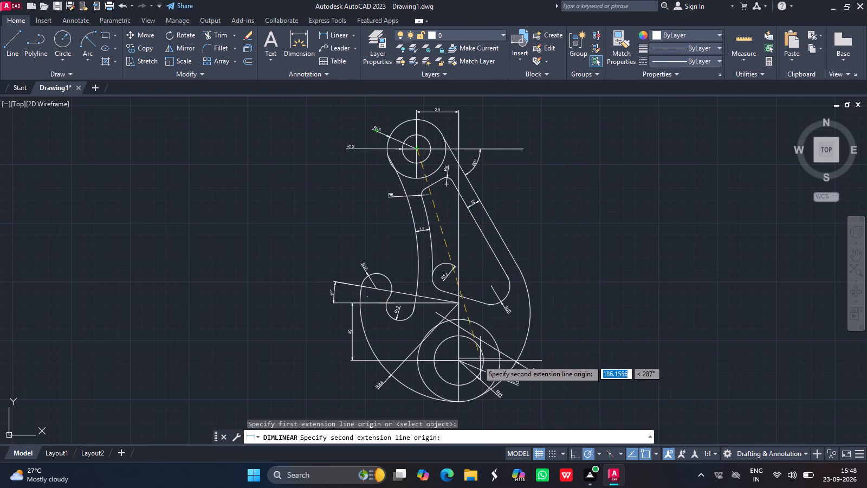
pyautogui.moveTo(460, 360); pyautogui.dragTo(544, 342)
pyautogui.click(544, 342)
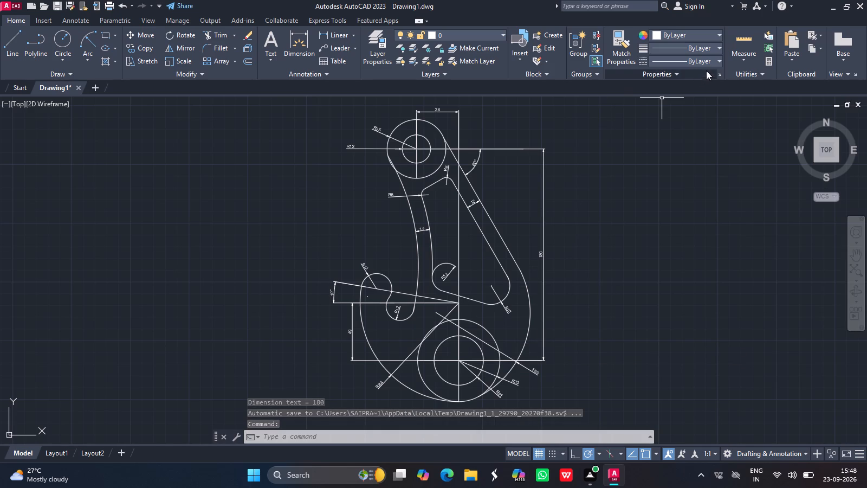
# Load the CENTER linetype from acadiso.lin into the drawing.
pyautogui.click(717, 59)
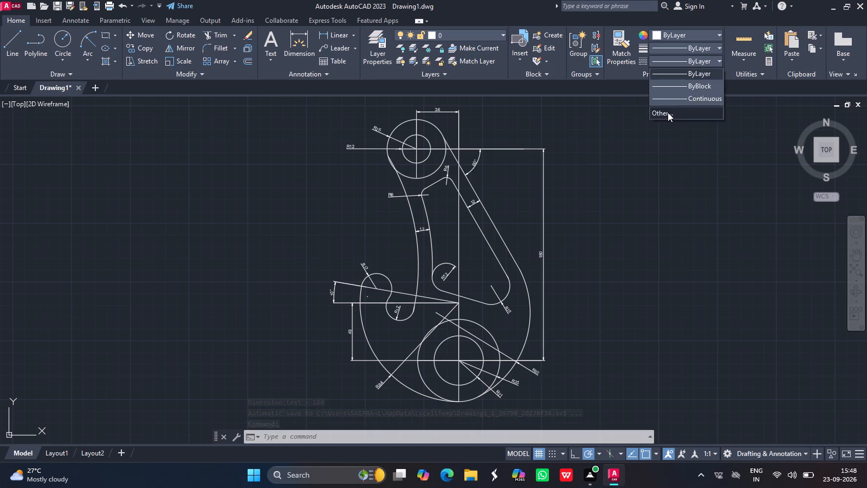
pyautogui.click(668, 112)
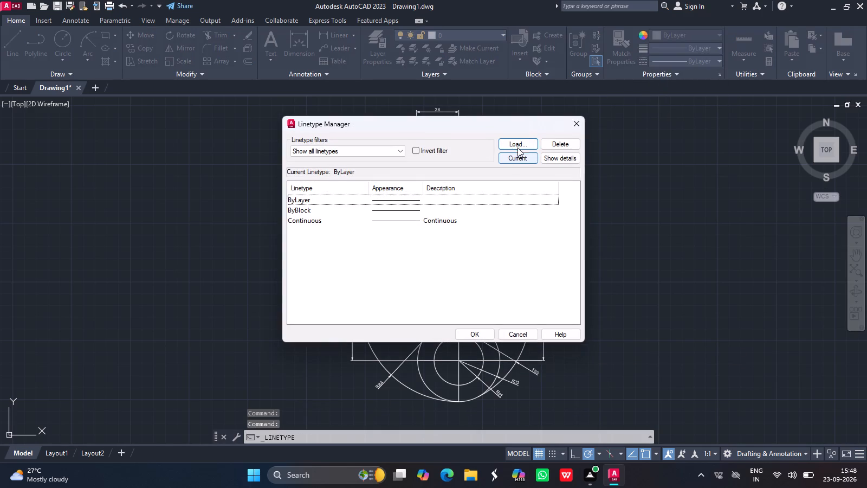
pyautogui.click(519, 144)
pyautogui.scroll(-2, 433, 248)
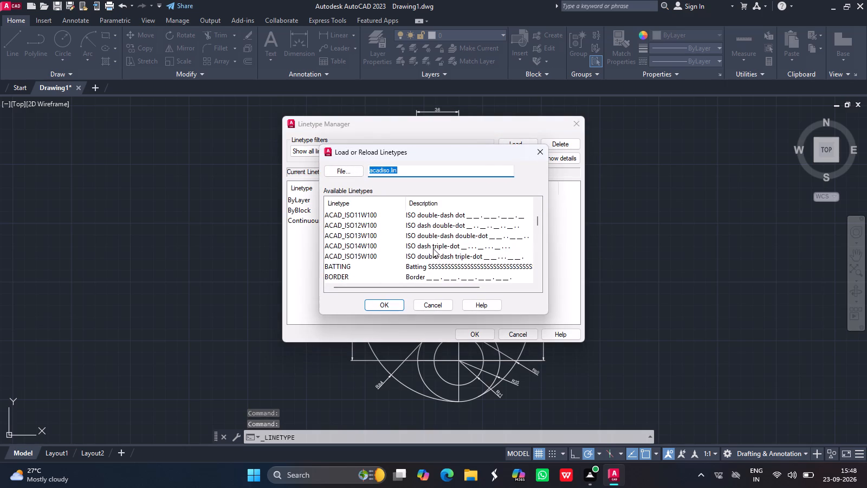
pyautogui.scroll(-2, 433, 248)
pyautogui.click(348, 279)
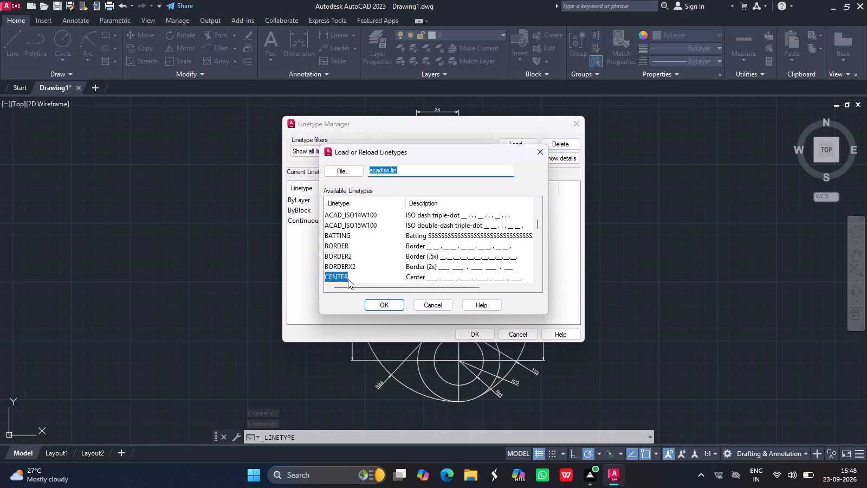
pyautogui.click(387, 303)
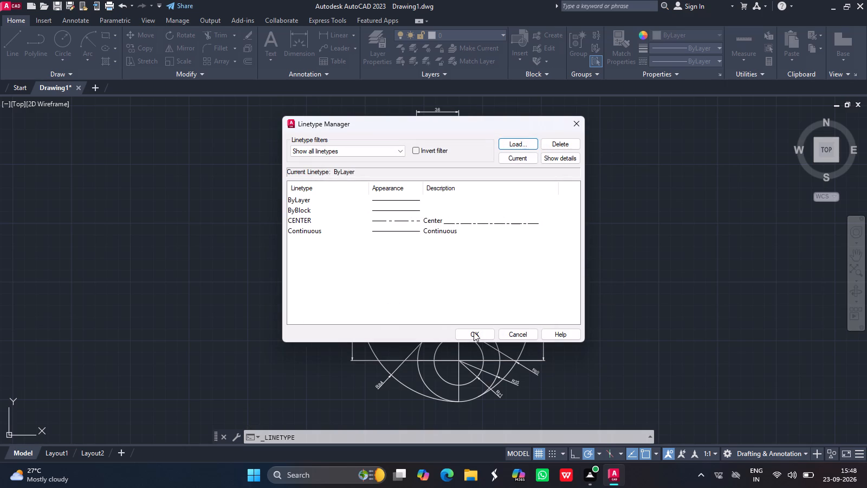
pyautogui.click(475, 332)
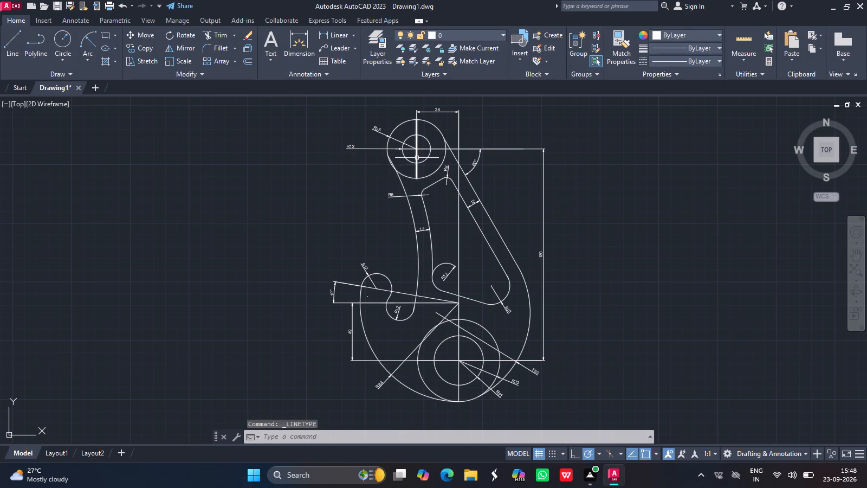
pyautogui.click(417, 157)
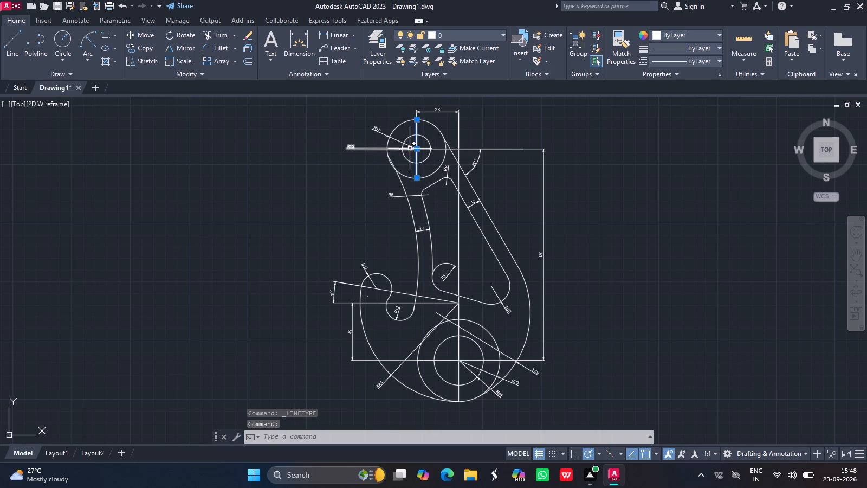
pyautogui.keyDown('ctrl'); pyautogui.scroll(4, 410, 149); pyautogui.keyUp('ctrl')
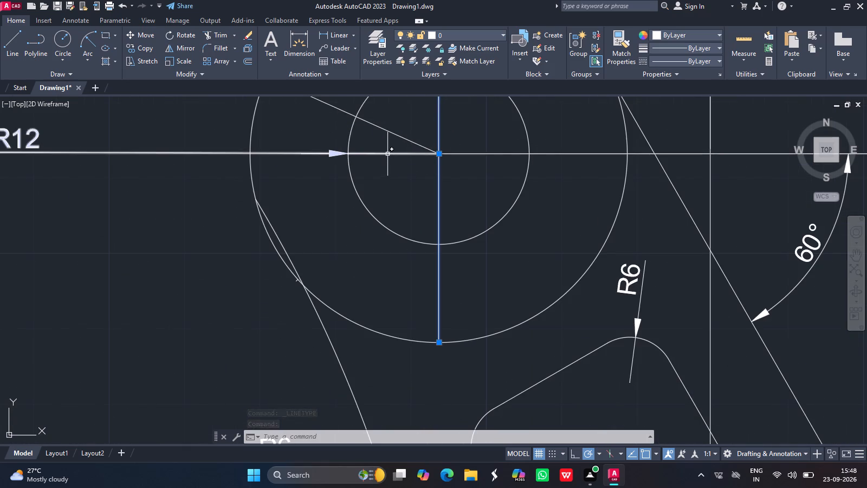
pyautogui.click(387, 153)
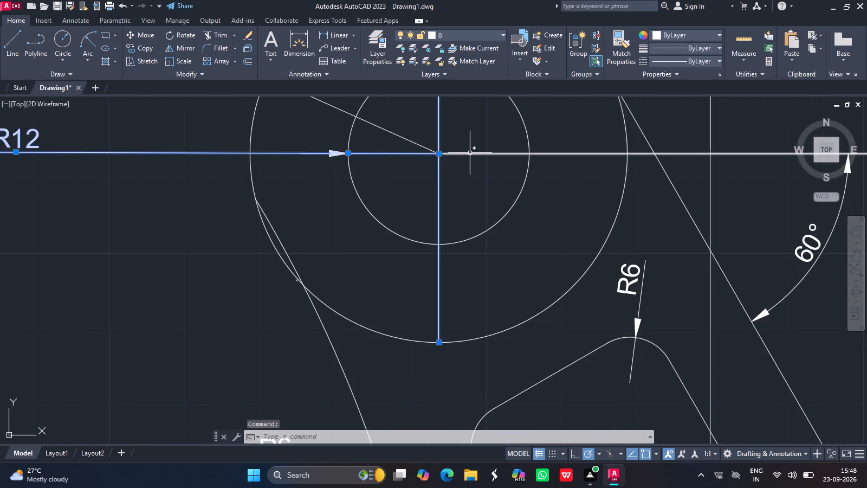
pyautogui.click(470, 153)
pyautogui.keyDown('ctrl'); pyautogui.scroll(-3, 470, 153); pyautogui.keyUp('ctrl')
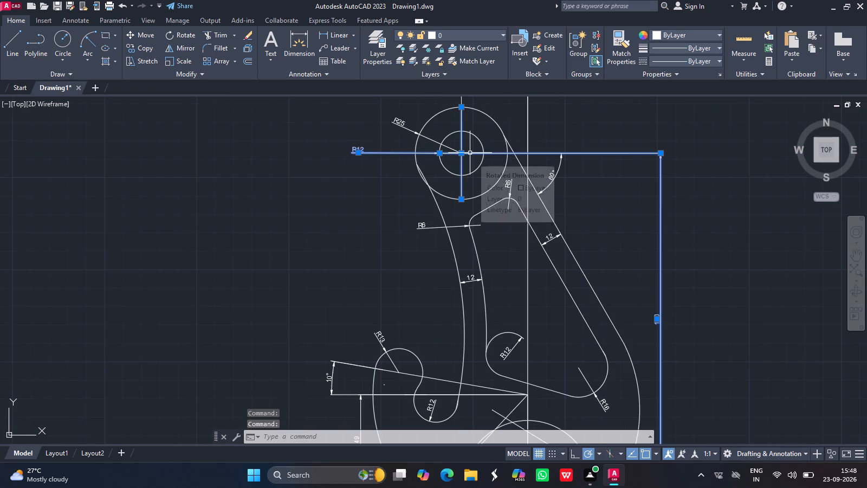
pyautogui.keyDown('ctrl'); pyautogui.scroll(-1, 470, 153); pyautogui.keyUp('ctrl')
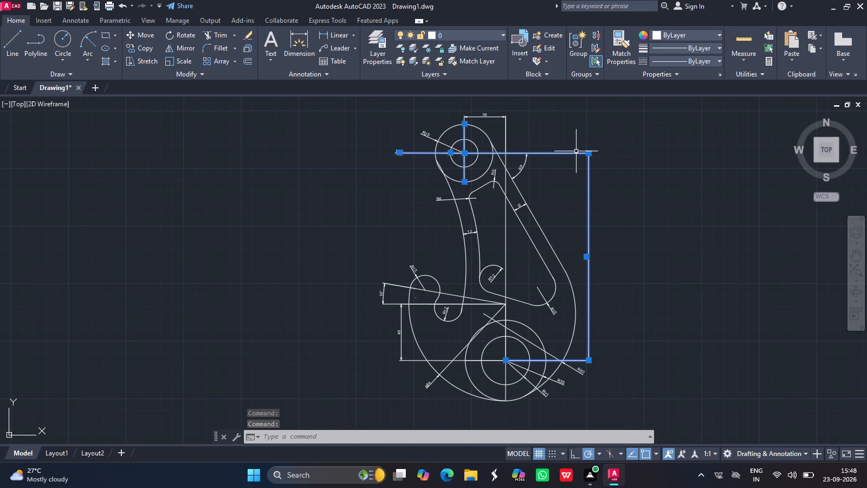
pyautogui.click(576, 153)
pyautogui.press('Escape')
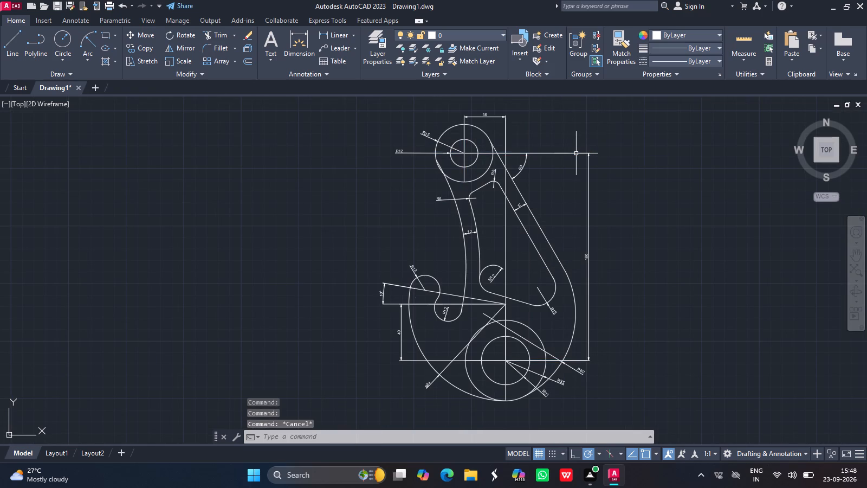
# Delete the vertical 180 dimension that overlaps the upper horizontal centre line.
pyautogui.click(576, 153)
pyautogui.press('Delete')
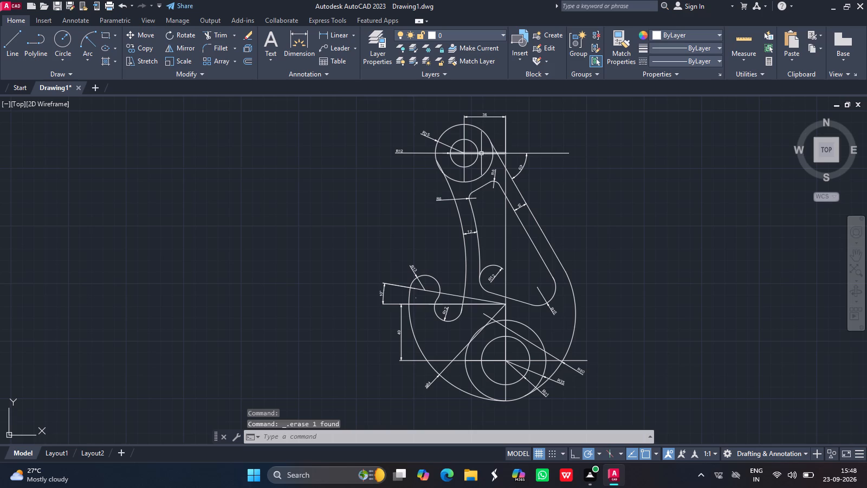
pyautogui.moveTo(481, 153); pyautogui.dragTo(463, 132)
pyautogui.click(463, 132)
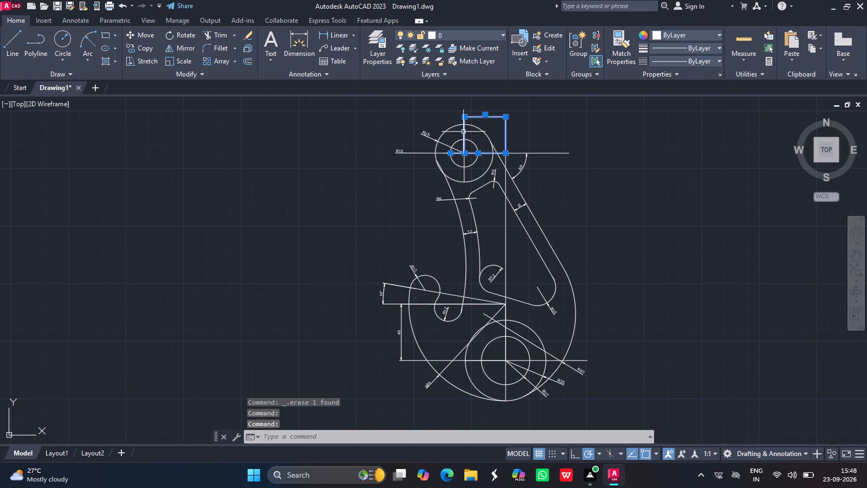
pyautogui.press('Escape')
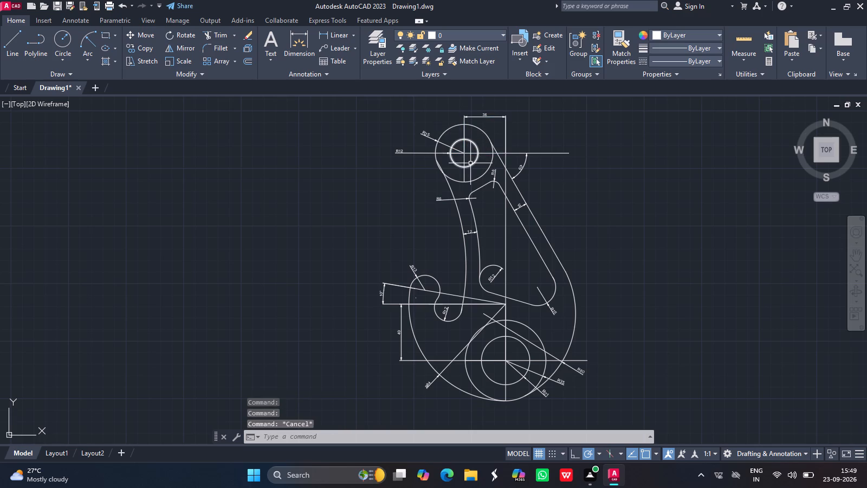
# Assign the CENTER linetype to the centre lines through both circle pairs, the long vertical axis, and the horizontal and inclined lines beside the hook.
pyautogui.keyDown('ctrl'); pyautogui.scroll(2, 470, 163); pyautogui.keyUp('ctrl')
pyautogui.moveTo(451, 162); pyautogui.dragTo(454, 150)
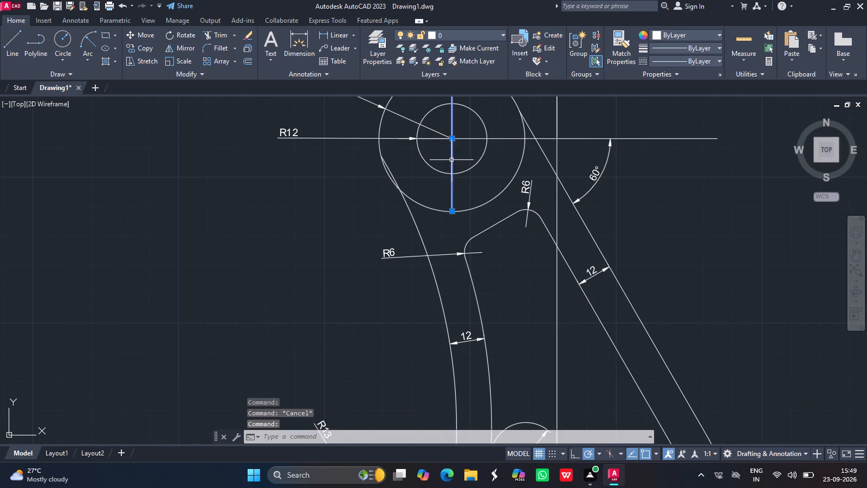
pyautogui.moveTo(454, 150); pyautogui.dragTo(468, 138)
pyautogui.moveTo(468, 138); pyautogui.dragTo(538, 127)
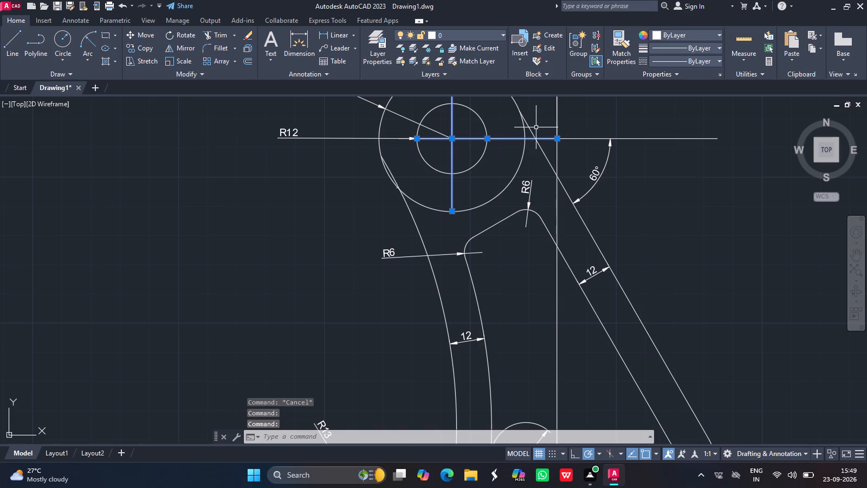
pyautogui.click(586, 140)
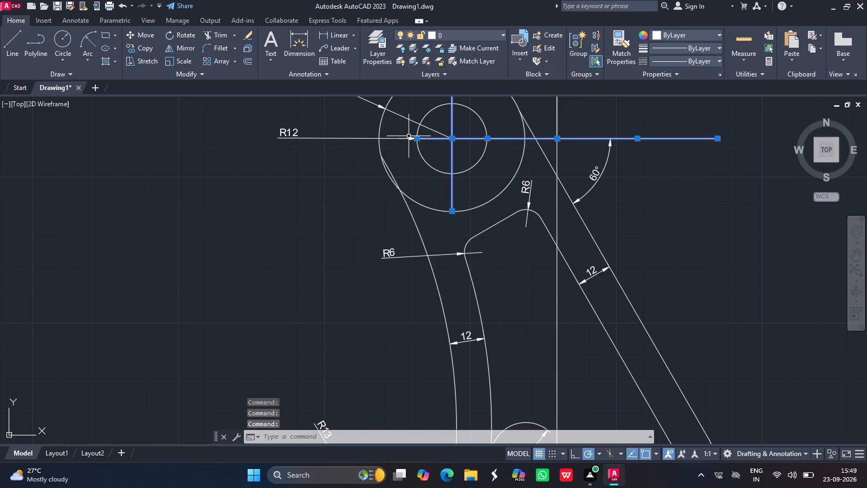
pyautogui.keyDown('ctrl'); pyautogui.scroll(-2, 431, 165); pyautogui.keyUp('ctrl')
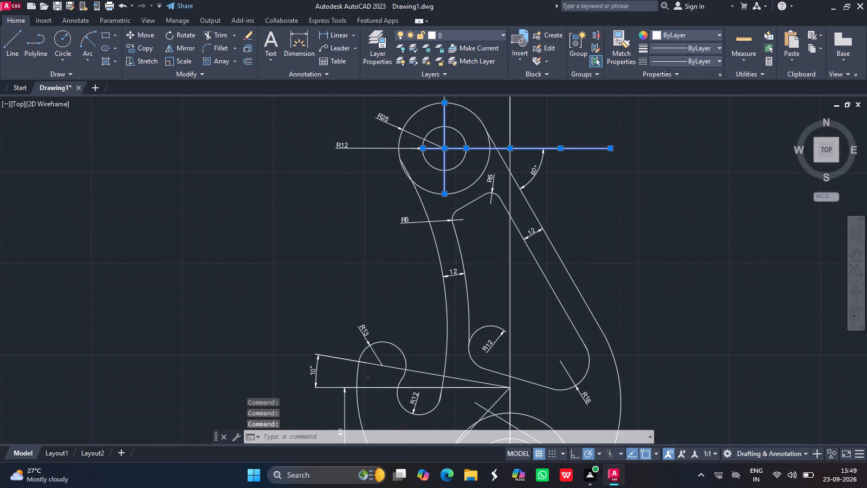
pyautogui.moveTo(481, 224); pyautogui.dragTo(499, 196)
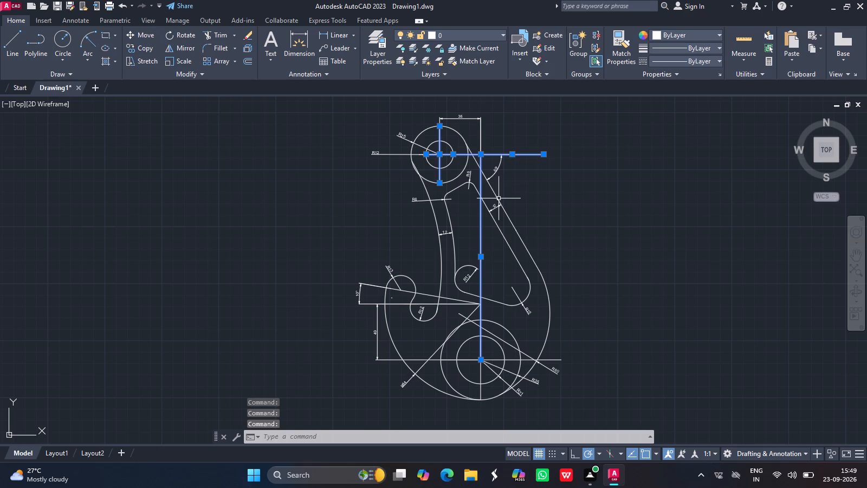
pyautogui.click(482, 370)
pyautogui.click(517, 359)
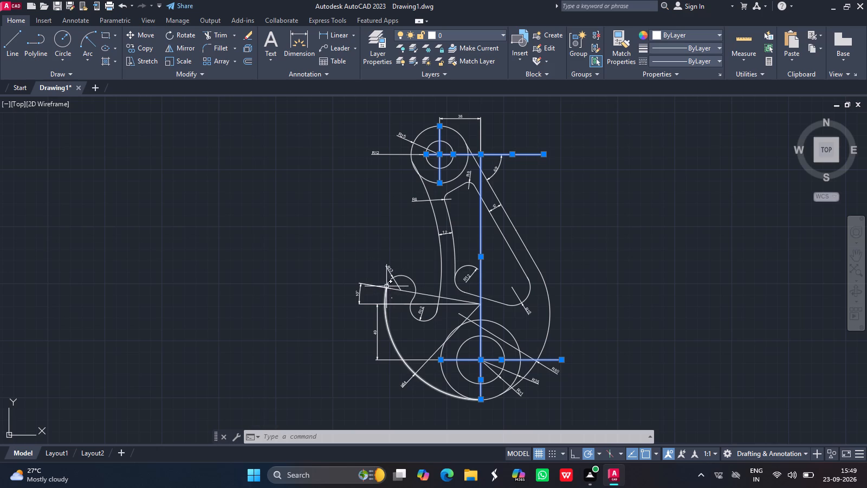
pyautogui.moveTo(378, 286); pyautogui.dragTo(372, 306)
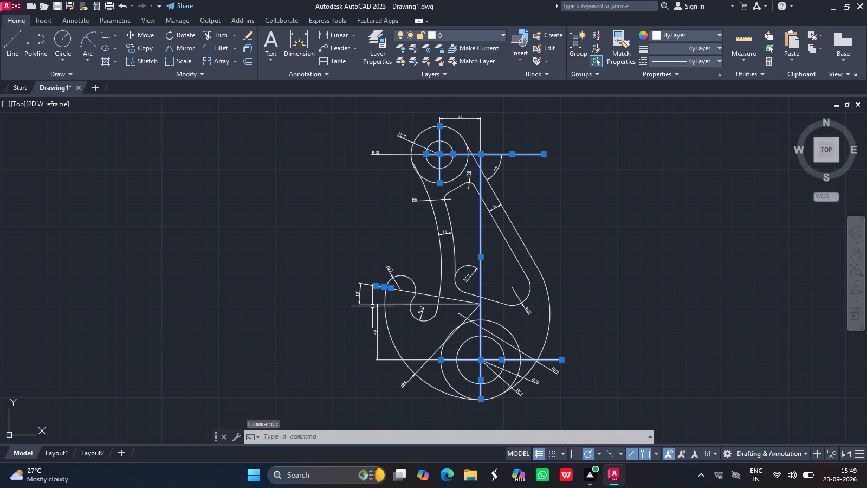
pyautogui.moveTo(372, 306); pyautogui.dragTo(369, 305)
pyautogui.moveTo(369, 305); pyautogui.dragTo(396, 288)
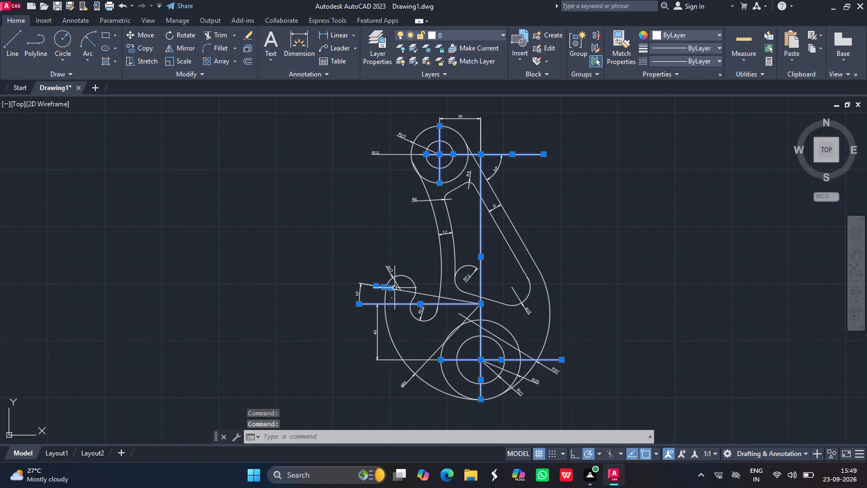
pyautogui.moveTo(396, 288); pyautogui.dragTo(418, 293)
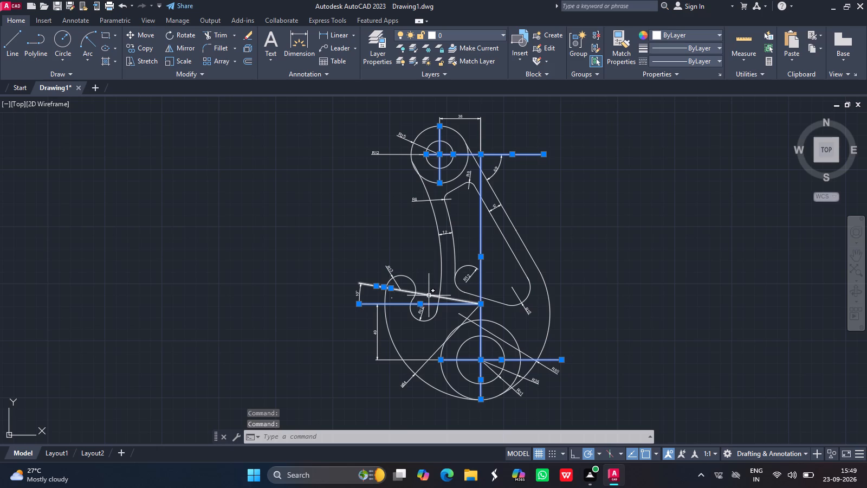
pyautogui.click(429, 296)
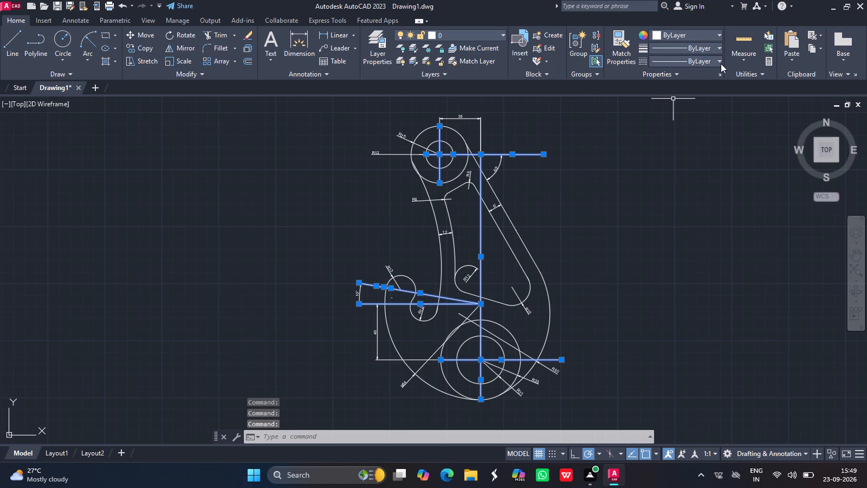
pyautogui.click(720, 61)
pyautogui.click(688, 103)
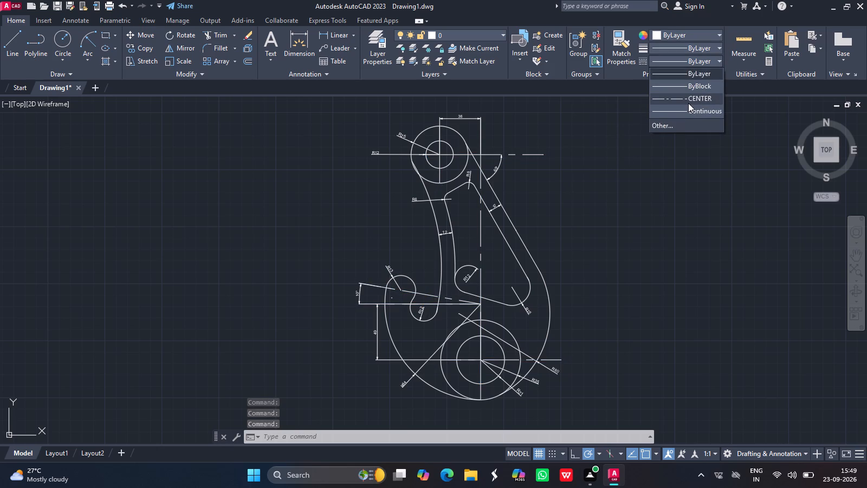
# Set the linetype scale of the selected centre lines to 0.25.
pyautogui.rightClick(506, 163)
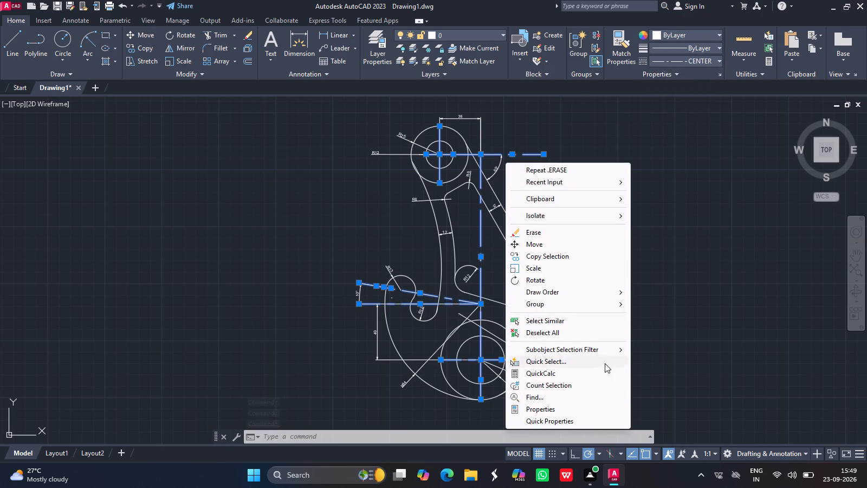
pyautogui.click(544, 410)
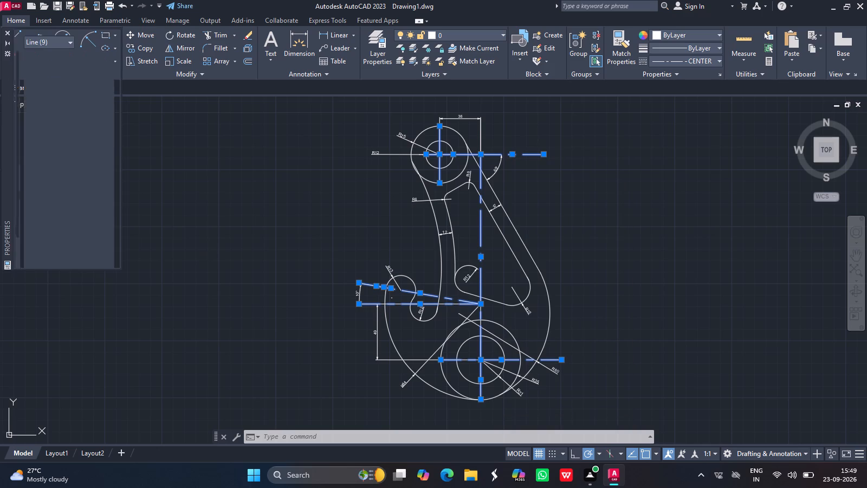
pyautogui.click(78, 97)
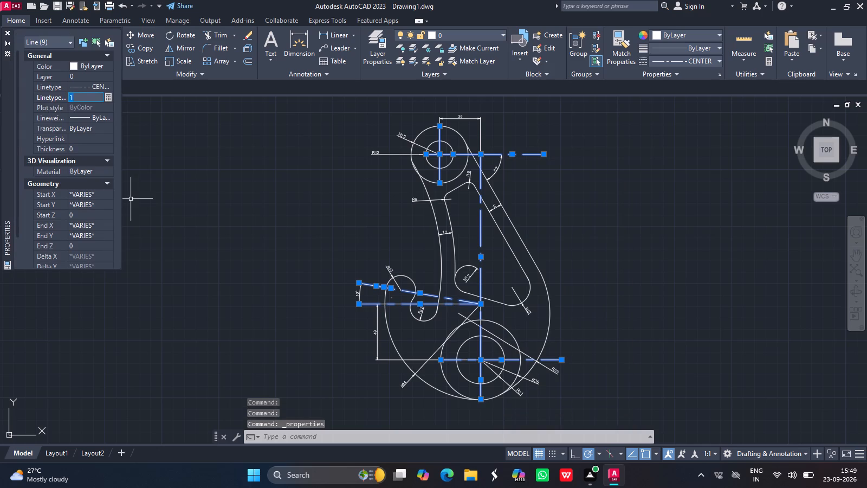
pyautogui.press('BackSpace')
pyautogui.write('0.25')
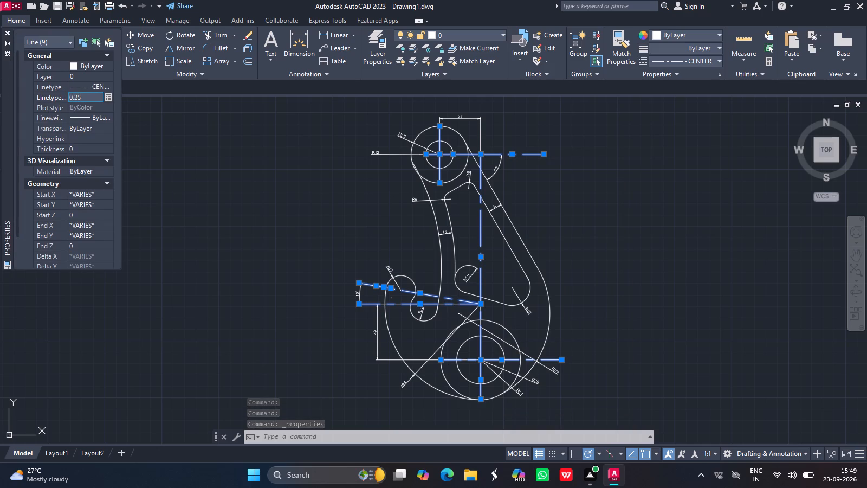
pyautogui.press('Return')
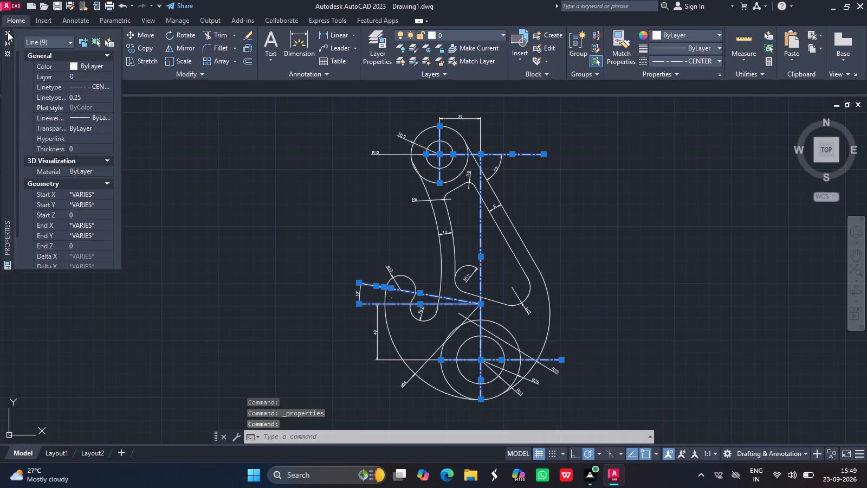
pyautogui.click(8, 33)
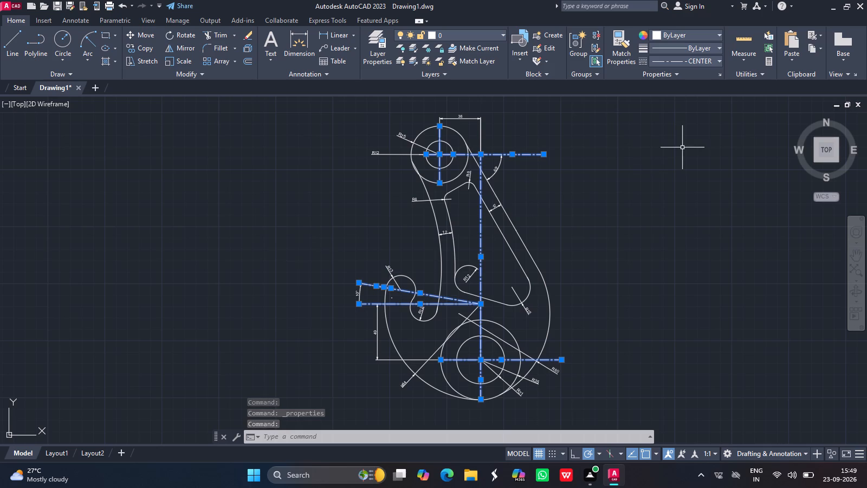
pyautogui.press('Escape')
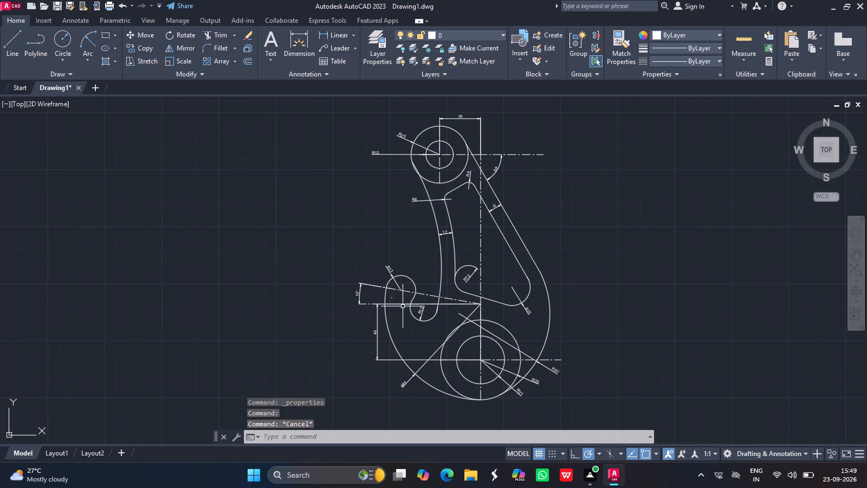
# Add a vertical linear dimension between the upper and lower circle centres, placed just outside the part's right side.
pyautogui.click(333, 32)
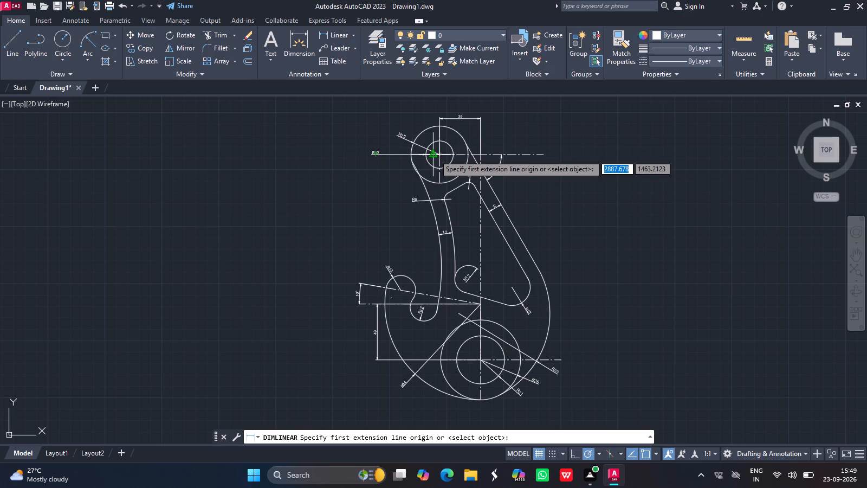
pyautogui.moveTo(440, 154); pyautogui.dragTo(535, 344)
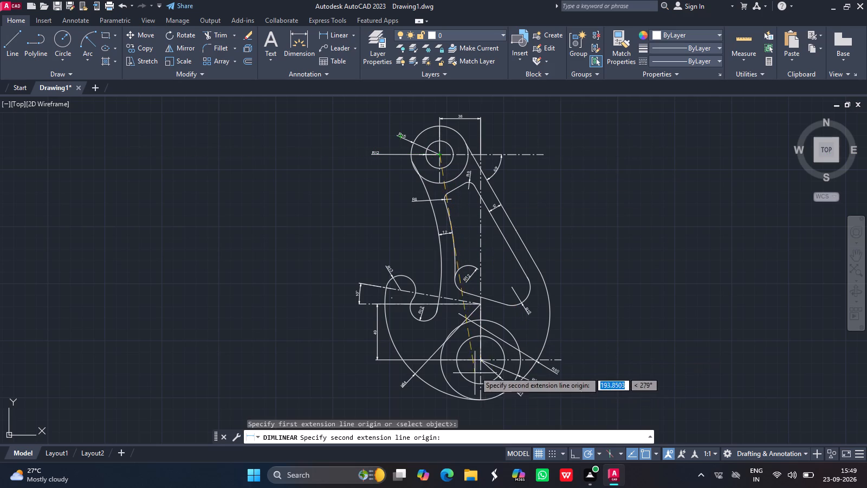
pyautogui.moveTo(478, 362); pyautogui.dragTo(564, 336)
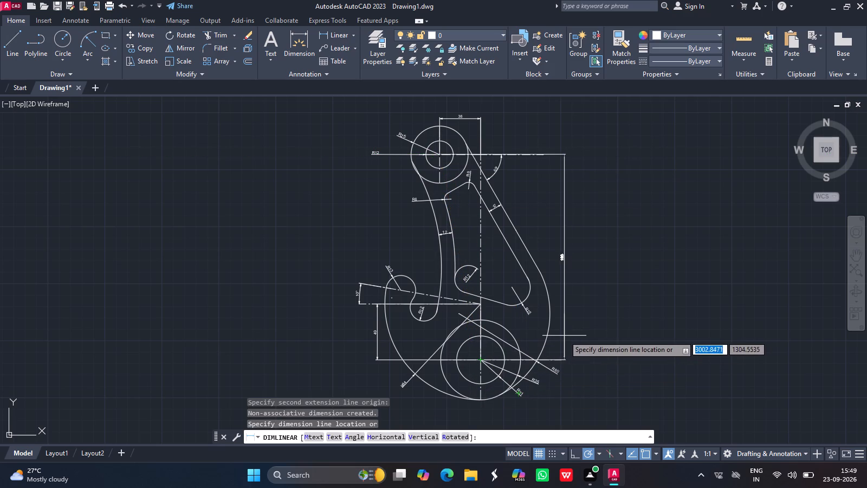
pyautogui.moveTo(564, 336); pyautogui.dragTo(564, 336)
pyautogui.click(564, 336)
# Save the drawing as P71.dwg in the Fuji folder inside Documents.
pyautogui.hotkey('ctrl', 's')
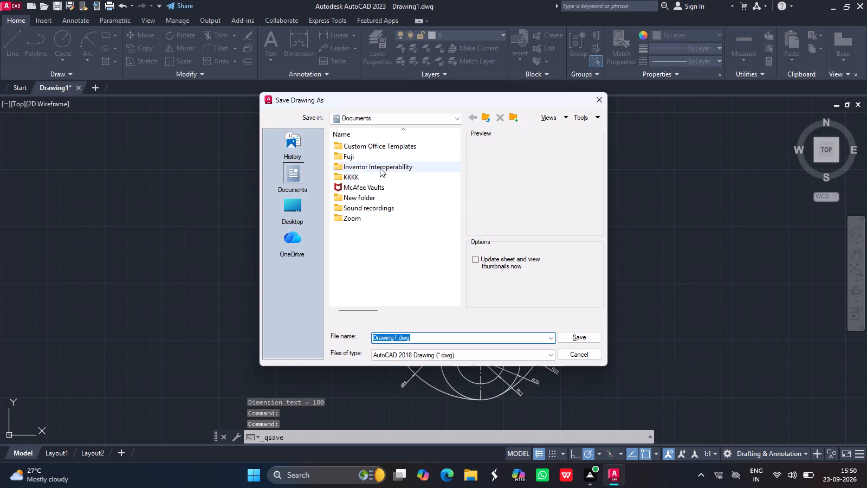
pyautogui.doubleClick(354, 154)
pyautogui.scroll(-20, 388, 241)
pyautogui.scroll(-20, 388, 241)
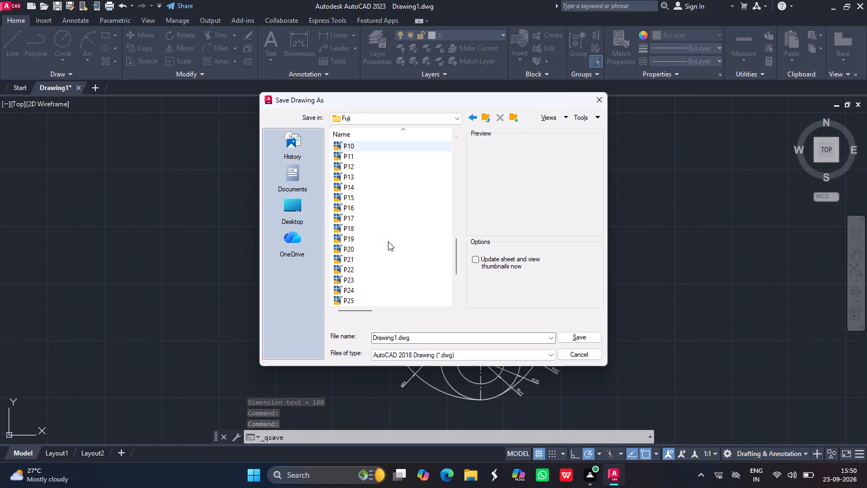
pyautogui.scroll(-20, 388, 241)
pyautogui.scroll(-20, 388, 241)
pyautogui.scroll(-20, 388, 241)
pyautogui.click(426, 337)
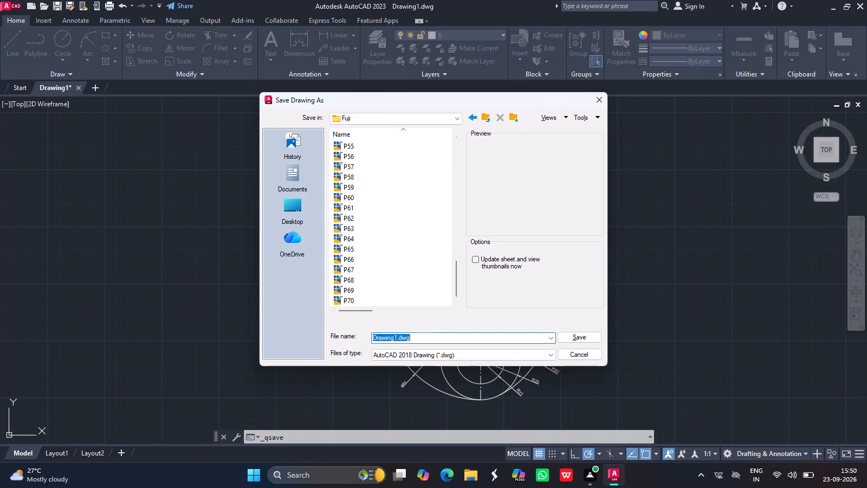
pyautogui.press('Right')
pyautogui.press('Left')
pyautogui.press('Left')
pyautogui.press('Left')
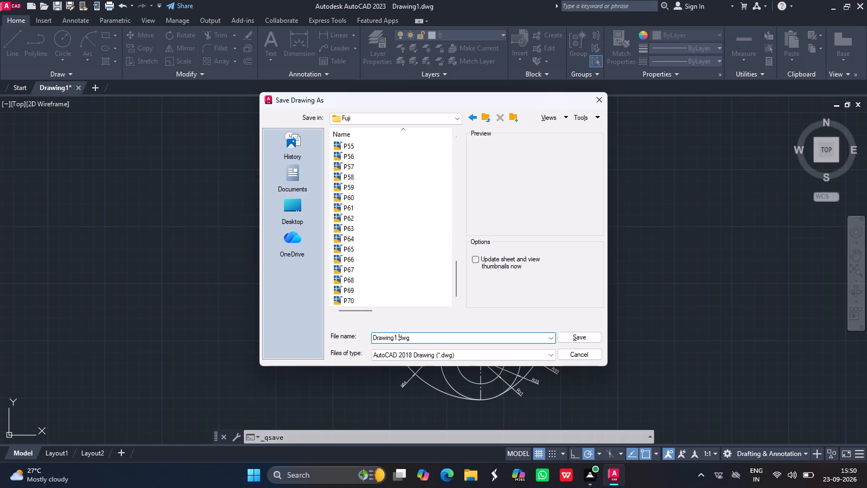
pyautogui.press('Left')
pyautogui.press('BackSpace')
pyautogui.press('BackSpace')
pyautogui.press('BackSpace')
pyautogui.press('BackSpace')
pyautogui.press('BackSpace')
pyautogui.press('BackSpace')
pyautogui.press('BackSpace')
pyautogui.press('BackSpace')
pyautogui.press('BackSpace')
pyautogui.press('BackSpace')
pyautogui.press('BackSpace')
pyautogui.press('BackSpace')
pyautogui.press('BackSpace')
pyautogui.press('BackSpace')
pyautogui.press('BackSpace')
pyautogui.press('BackSpace')
pyautogui.press('BackSpace')
pyautogui.write('P71')
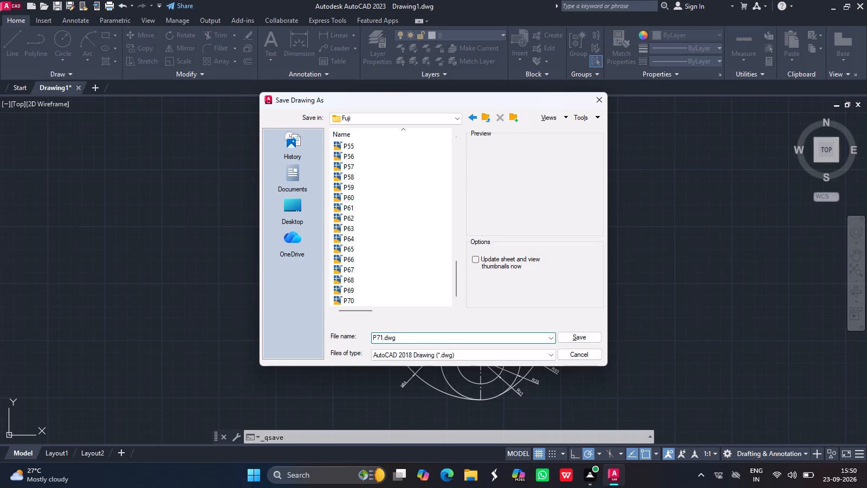
pyautogui.click(570, 336)
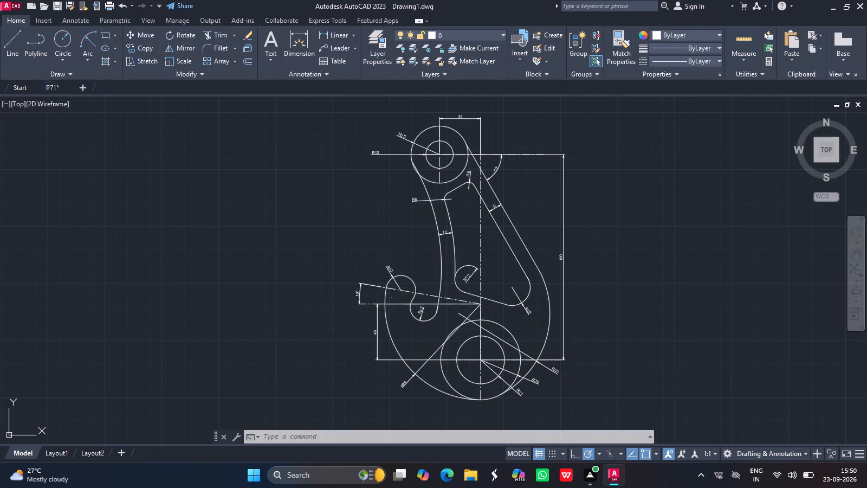
# Set up a plot with the DWG To PDF.pc3 plotter, centred on the paper in landscape orientation.
pyautogui.hotkey('ctrl', 'p')
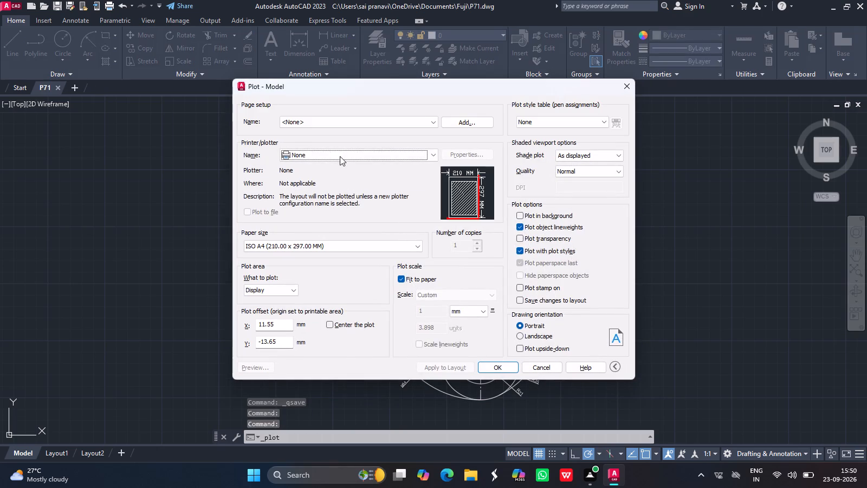
pyautogui.click(345, 156)
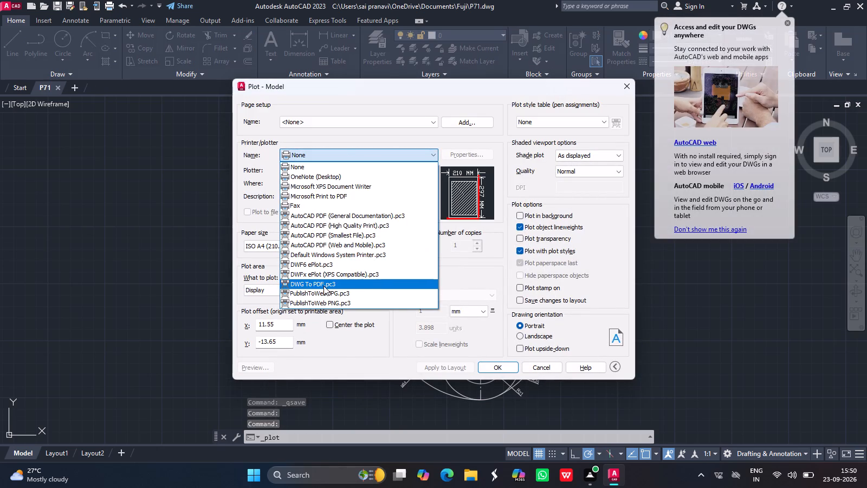
pyautogui.click(320, 285)
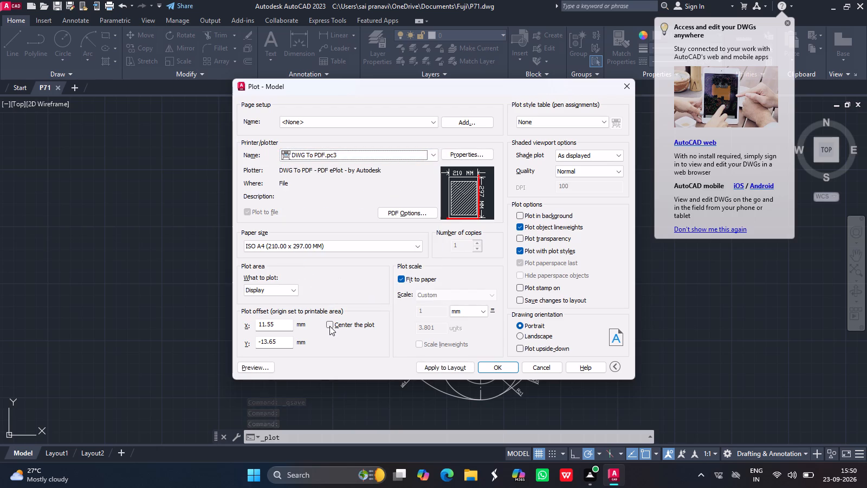
pyautogui.click(329, 325)
pyautogui.click(518, 337)
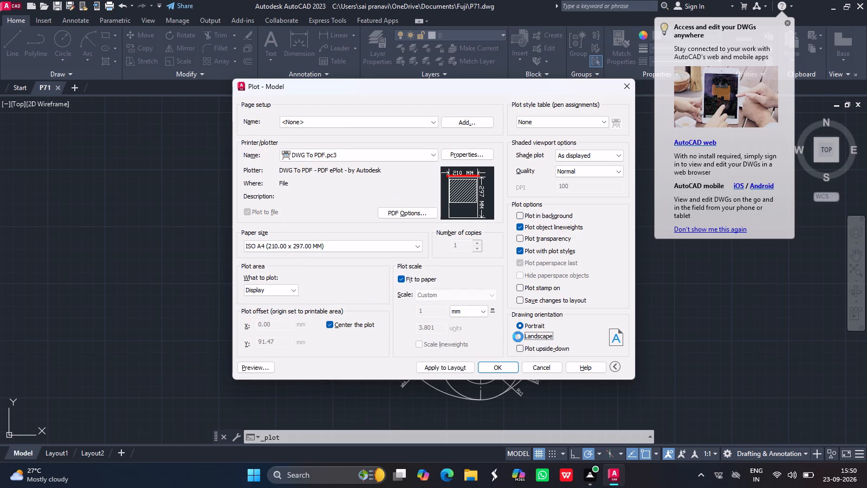
# Set the plot area to a window enclosing the whole arm part and all its dimensions.
pyautogui.moveTo(285, 290); pyautogui.dragTo(269, 318)
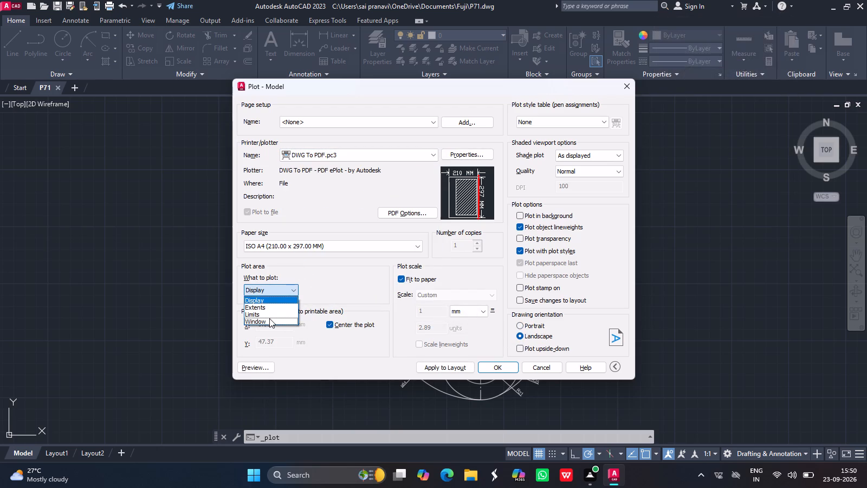
pyautogui.click(269, 318)
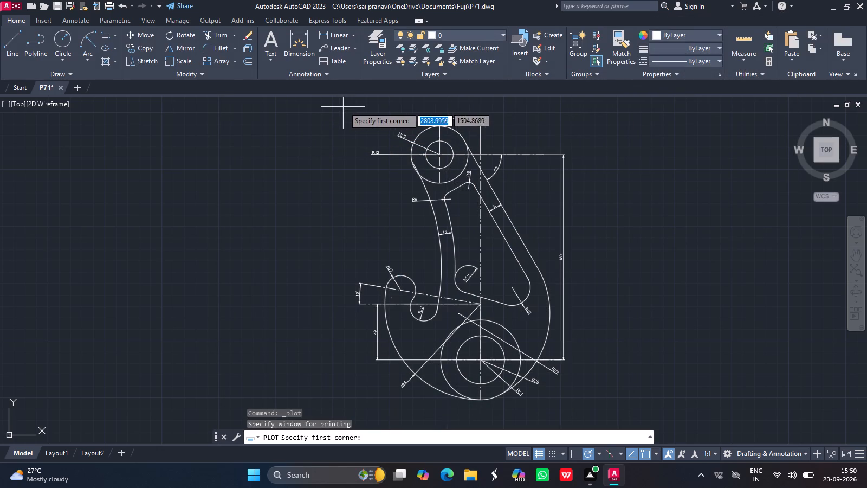
pyautogui.moveTo(344, 107); pyautogui.dragTo(561, 248)
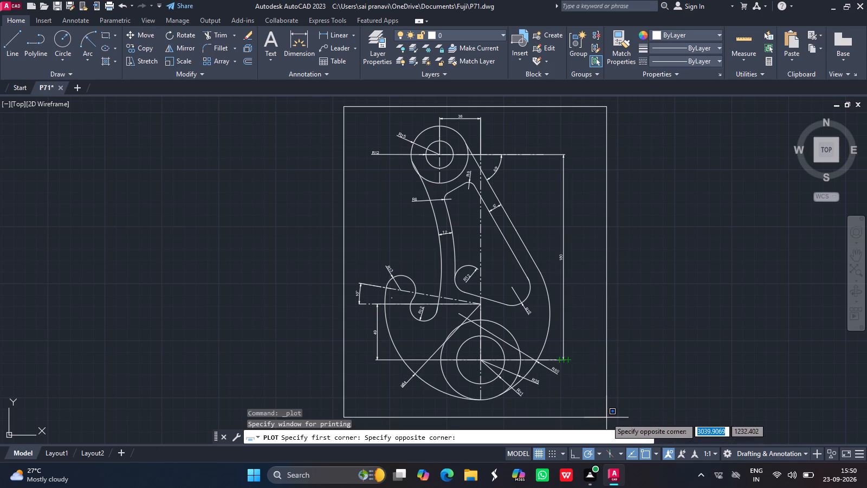
pyautogui.click(606, 418)
# Plot the drawing to P71-Model.pdf in the Fuji folder inside Documents.
pyautogui.click(504, 370)
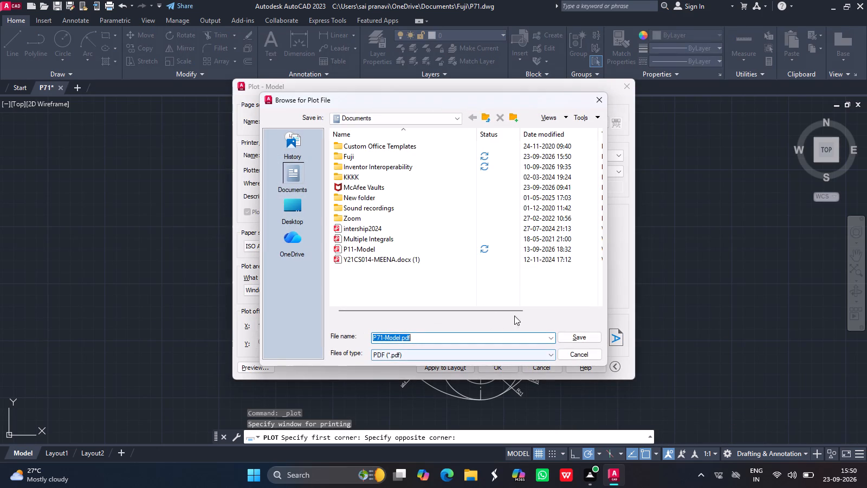
pyautogui.doubleClick(383, 161)
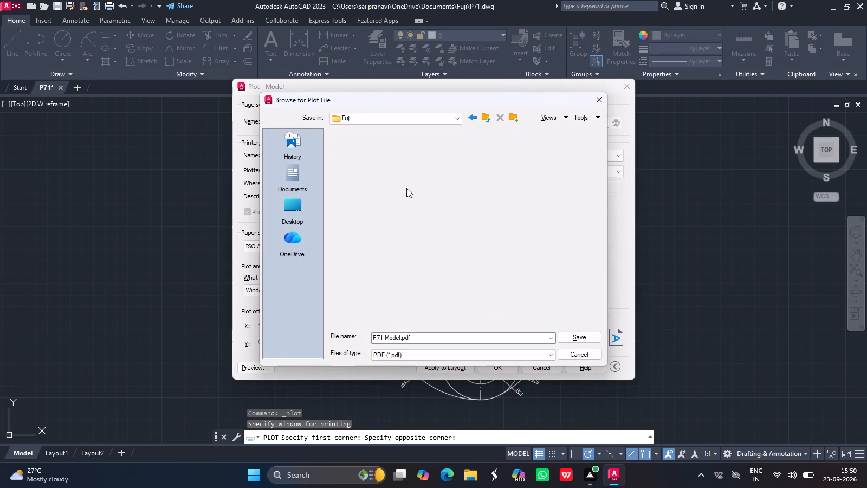
pyautogui.click(571, 338)
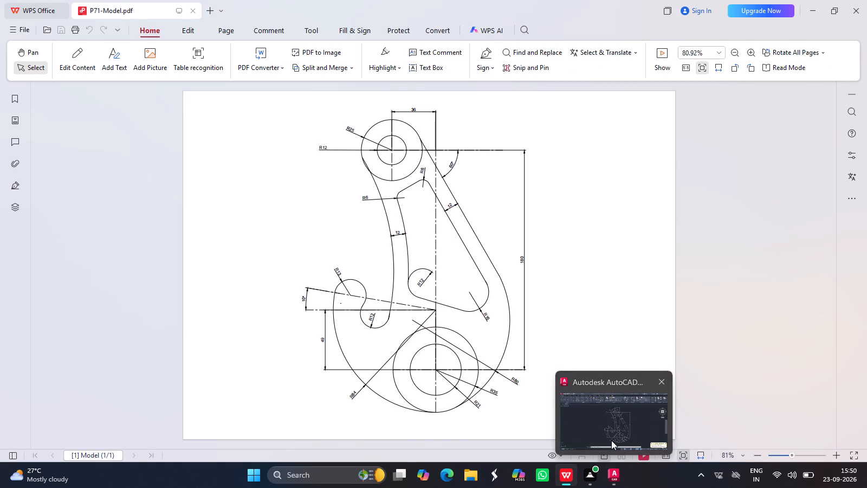
# Switch back from the PDF viewer to AutoCAD and turn off command logging with LOGFILEOFF.
pyautogui.click(611, 440)
pyautogui.click(516, 438)
pyautogui.write('logfi')
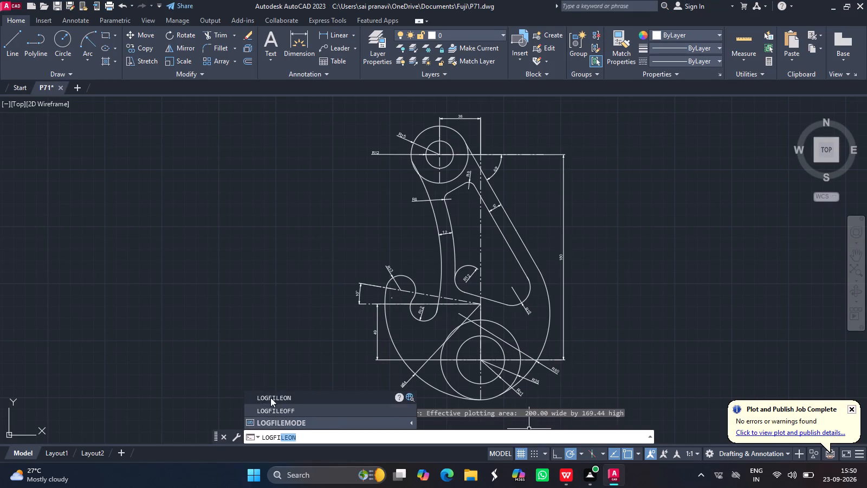
pyautogui.click(279, 409)
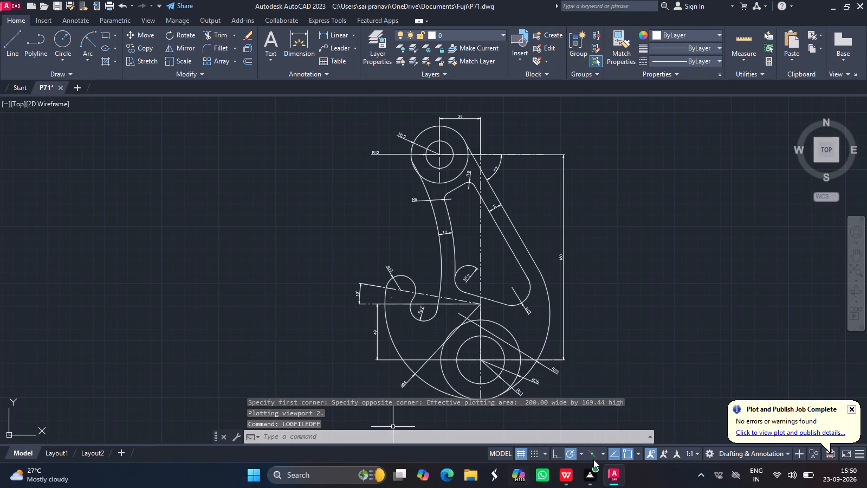